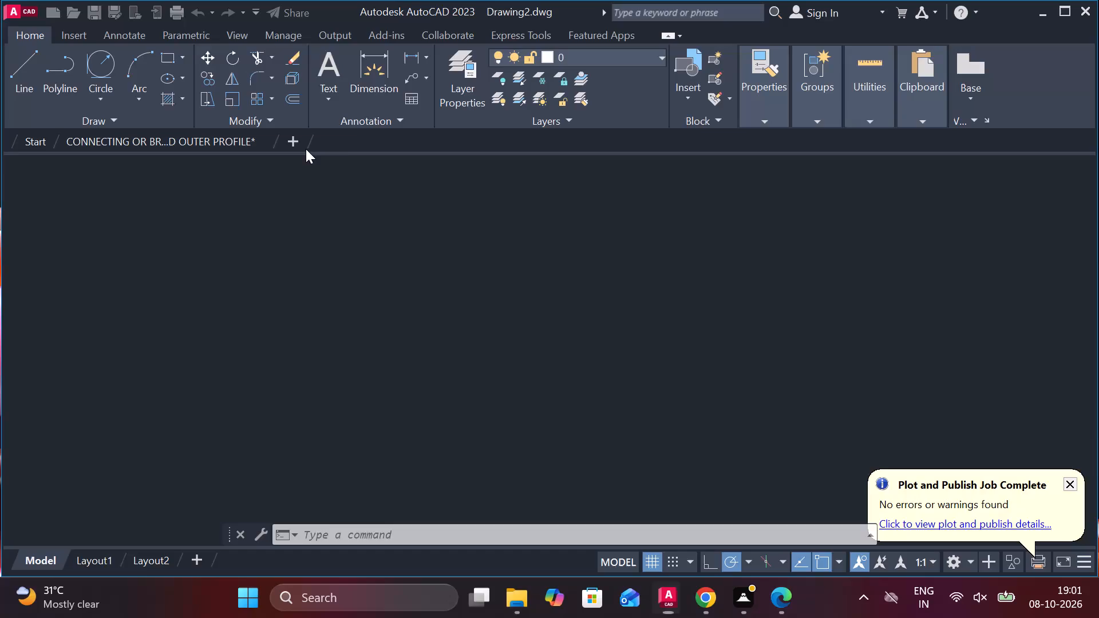
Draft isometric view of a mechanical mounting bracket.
Turn on the log file with the LOGFILEON command.
{"action": "left_click", "coordinate": [442, 538]}
{"action": "type", "text": "LOG"}
{"action": "left_click", "coordinate": [329, 410]}
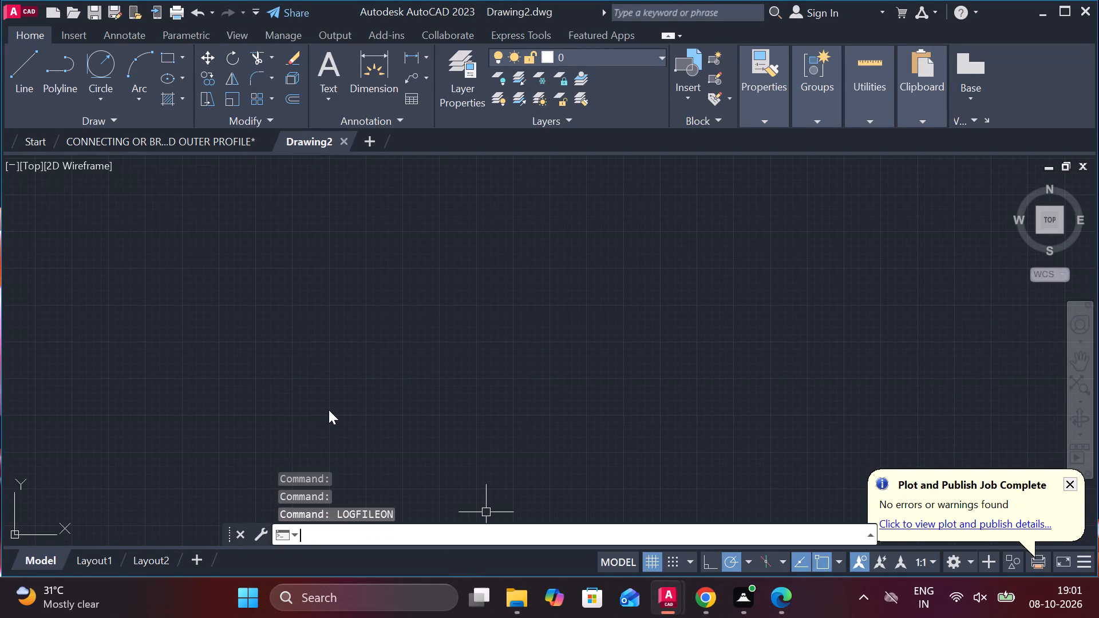
Set the model space limits to a lower-left corner of 0,0 and an upper-right corner of 297,210.
{"action": "type", "text": "LIMIY"}
{"action": "key", "text": "BackSpace"}
{"action": "type", "text": "TS"}
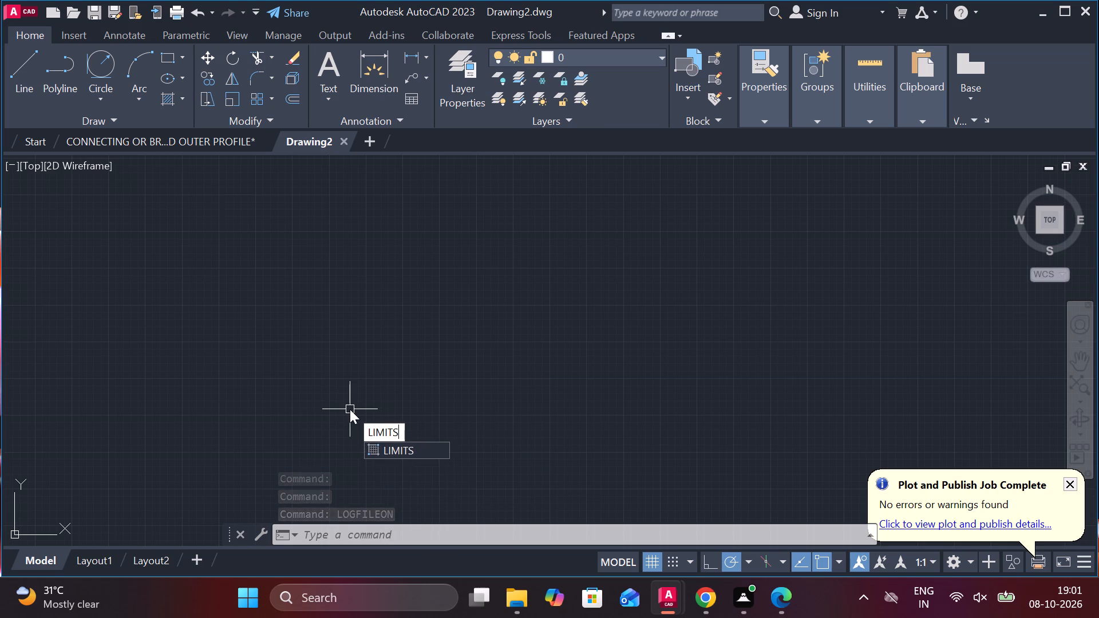
{"action": "key", "text": "Return"}
{"action": "type", "text": "0.0"}
{"action": "key", "text": "BackSpace"}
{"action": "key", "text": "BackSpace"}
{"action": "type", "text": ",0"}
{"action": "key", "text": "Return"}
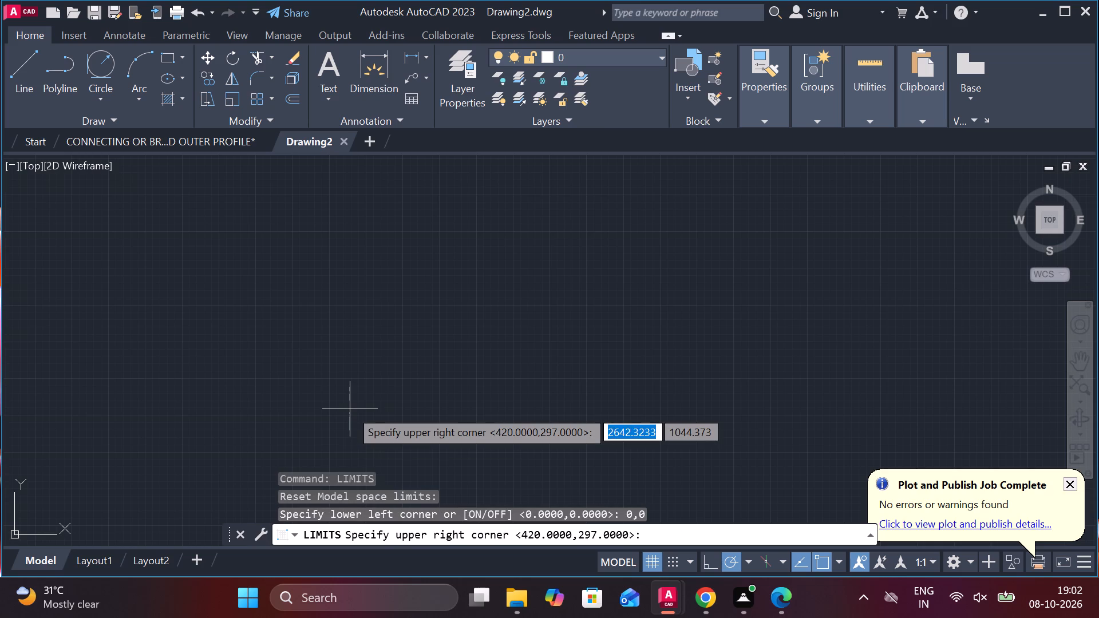
{"action": "type", "text": "297"}
{"action": "type", "text": ",210"}
{"action": "key", "text": "Return"}
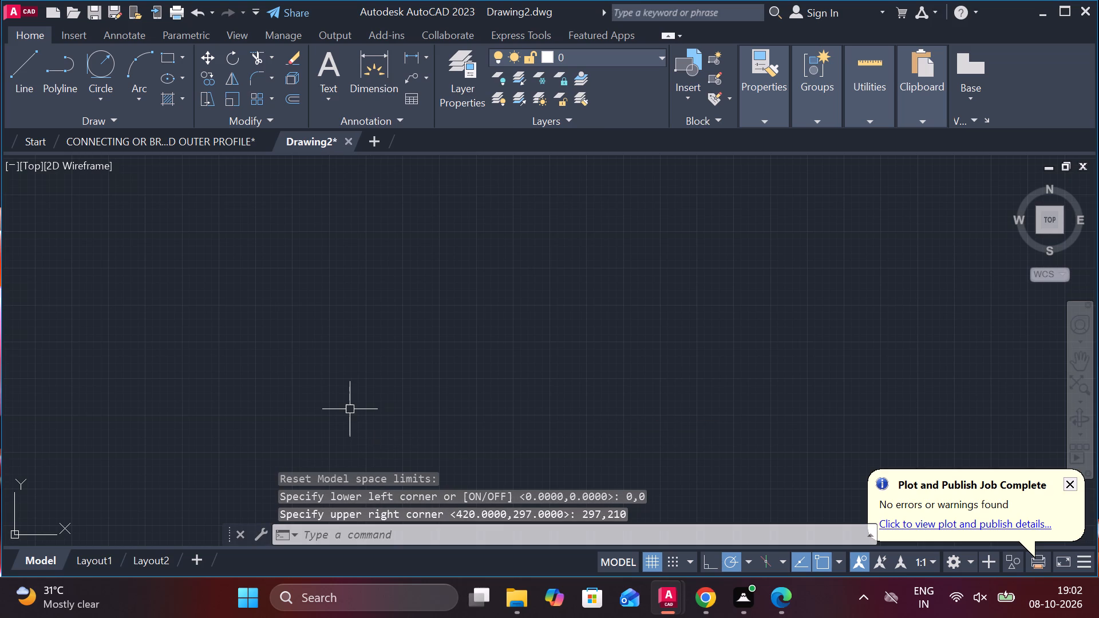
{"action": "key", "text": "z"}
{"action": "key", "text": "Return"}
{"action": "key", "text": "e"}
{"action": "key", "text": "Return"}
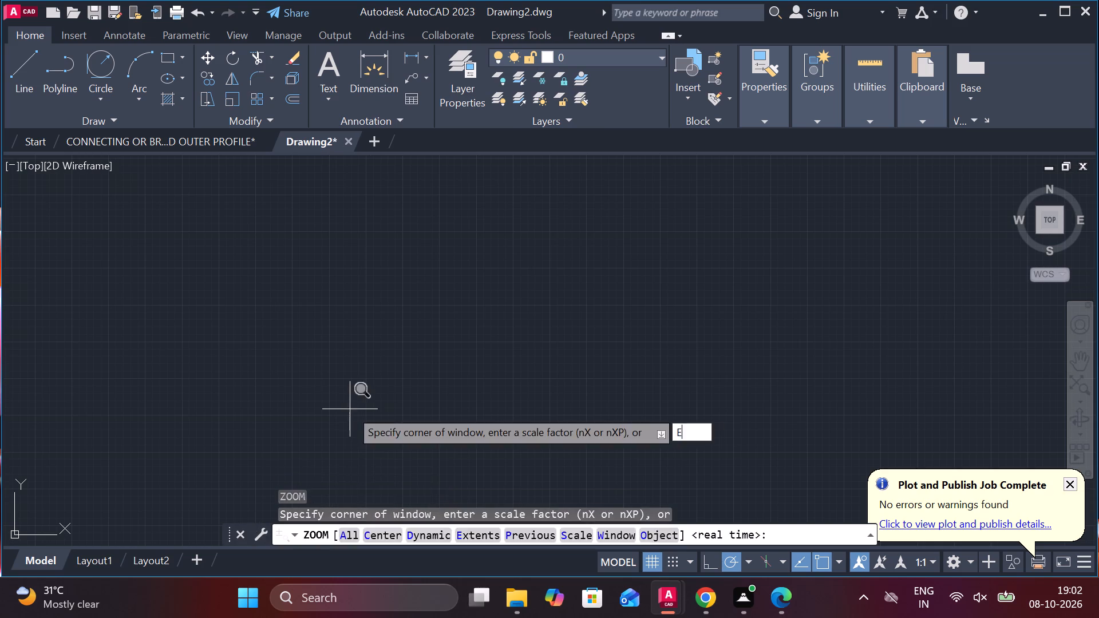
Turn on isometric drafting.
{"action": "left_click", "coordinate": [765, 558]}
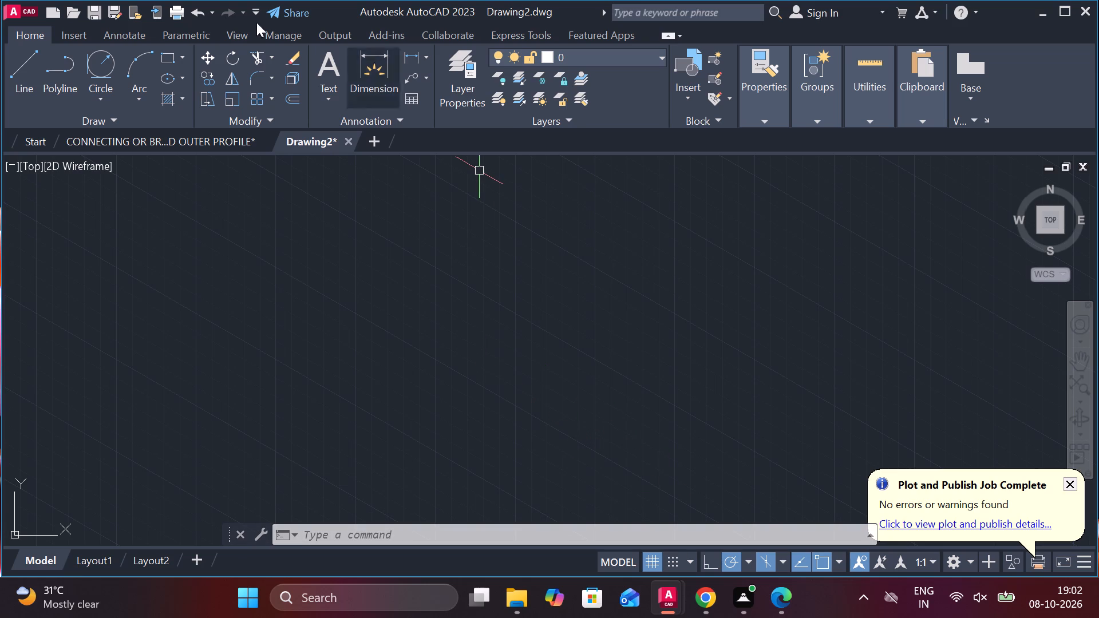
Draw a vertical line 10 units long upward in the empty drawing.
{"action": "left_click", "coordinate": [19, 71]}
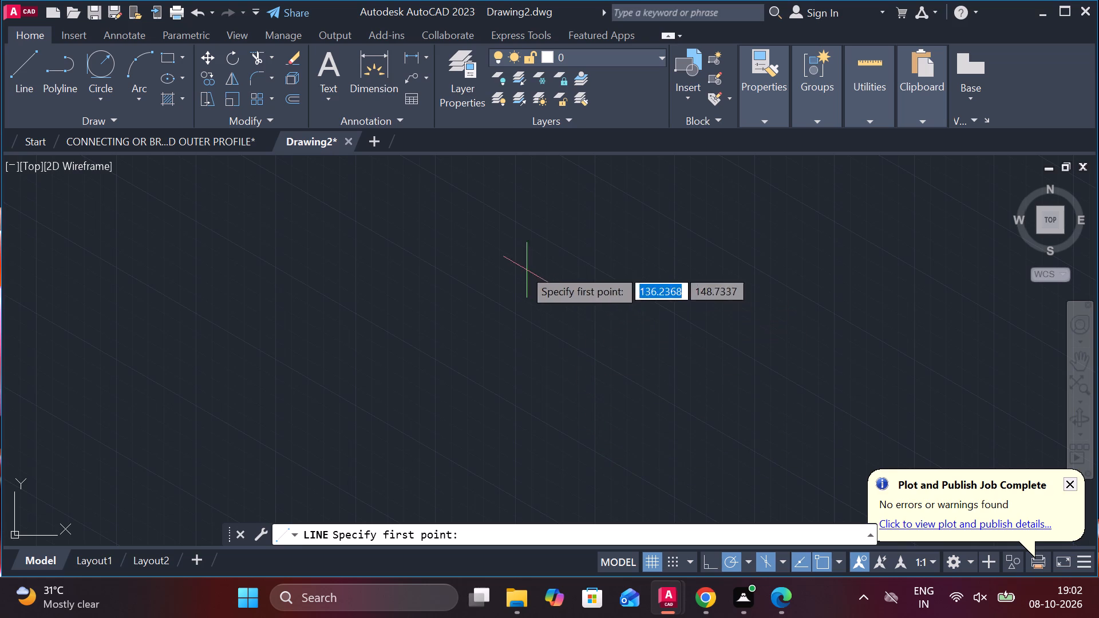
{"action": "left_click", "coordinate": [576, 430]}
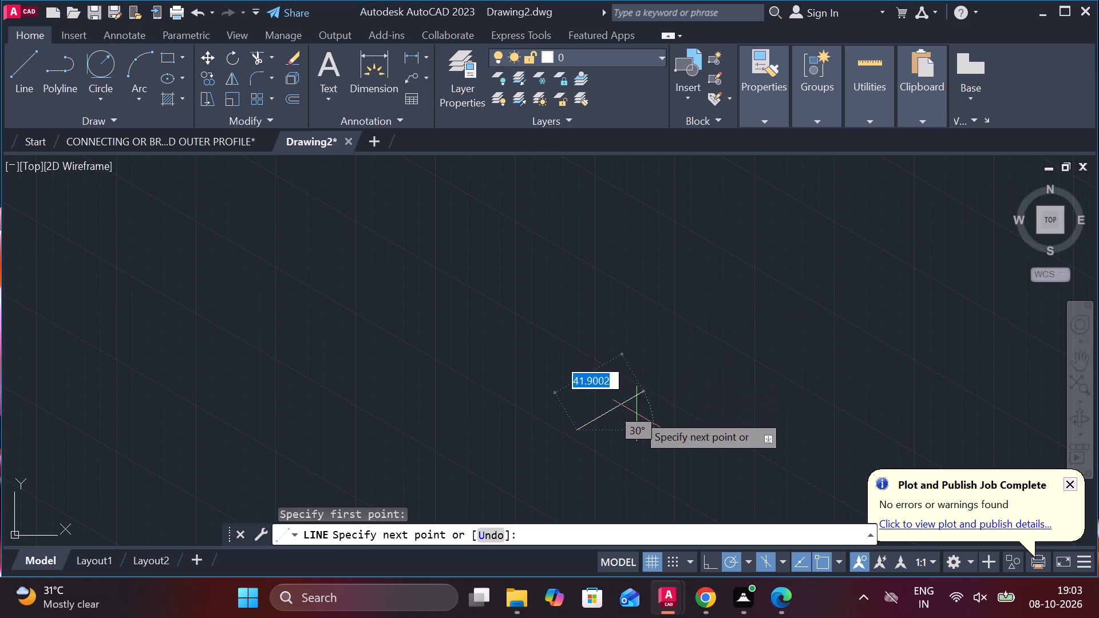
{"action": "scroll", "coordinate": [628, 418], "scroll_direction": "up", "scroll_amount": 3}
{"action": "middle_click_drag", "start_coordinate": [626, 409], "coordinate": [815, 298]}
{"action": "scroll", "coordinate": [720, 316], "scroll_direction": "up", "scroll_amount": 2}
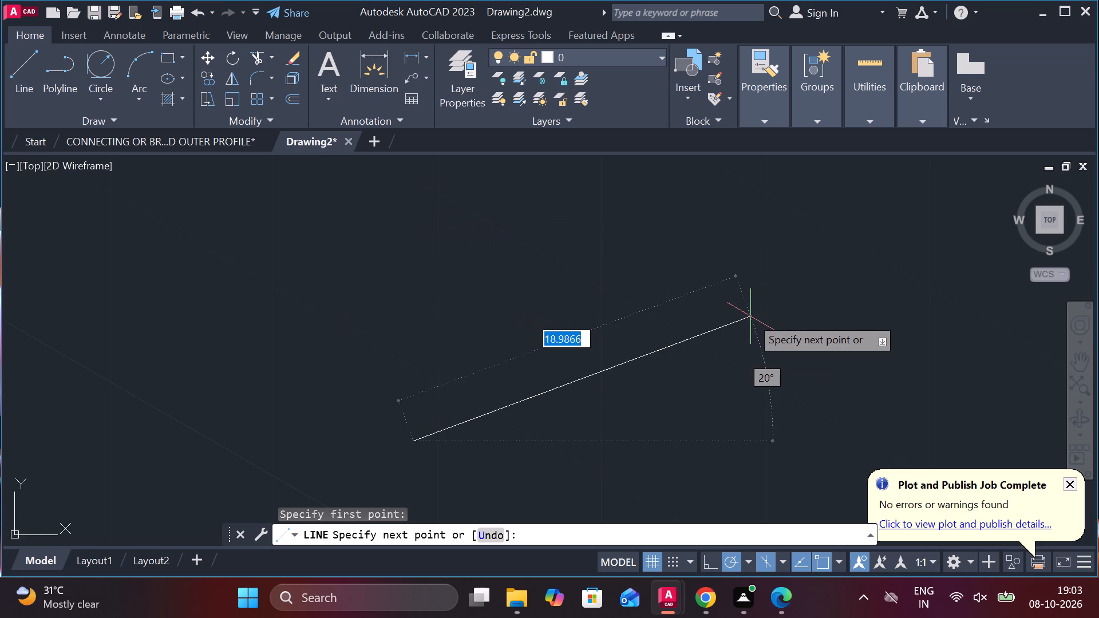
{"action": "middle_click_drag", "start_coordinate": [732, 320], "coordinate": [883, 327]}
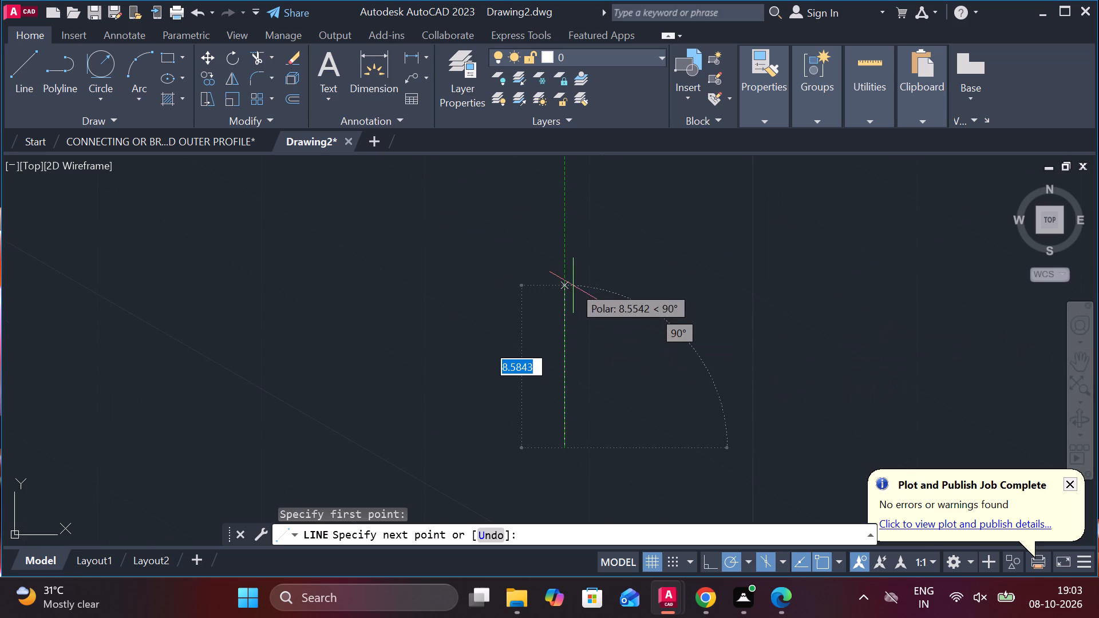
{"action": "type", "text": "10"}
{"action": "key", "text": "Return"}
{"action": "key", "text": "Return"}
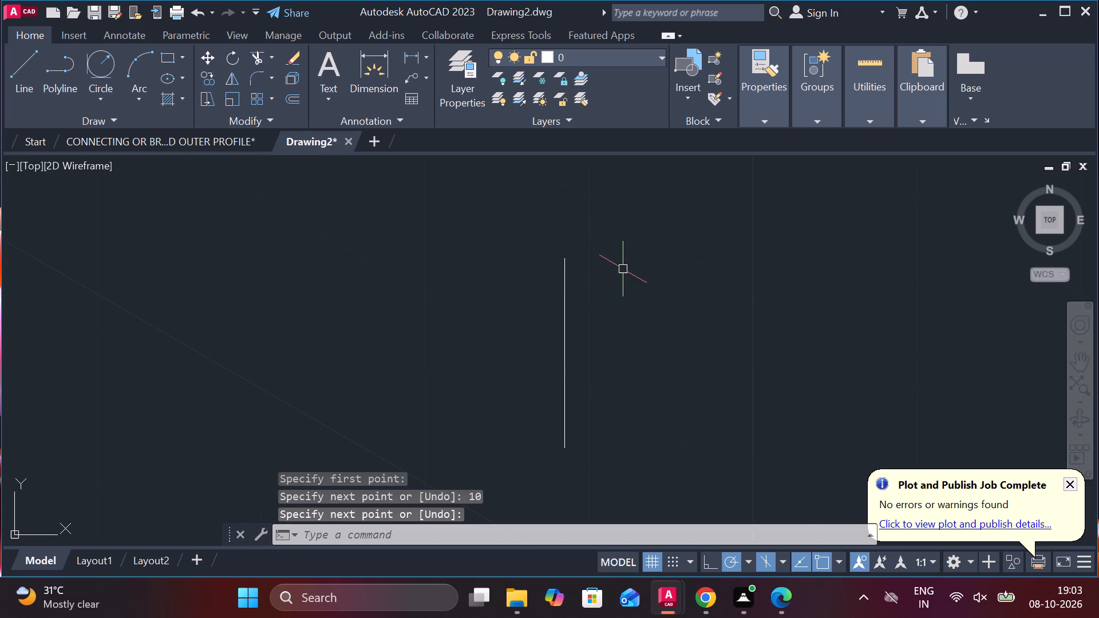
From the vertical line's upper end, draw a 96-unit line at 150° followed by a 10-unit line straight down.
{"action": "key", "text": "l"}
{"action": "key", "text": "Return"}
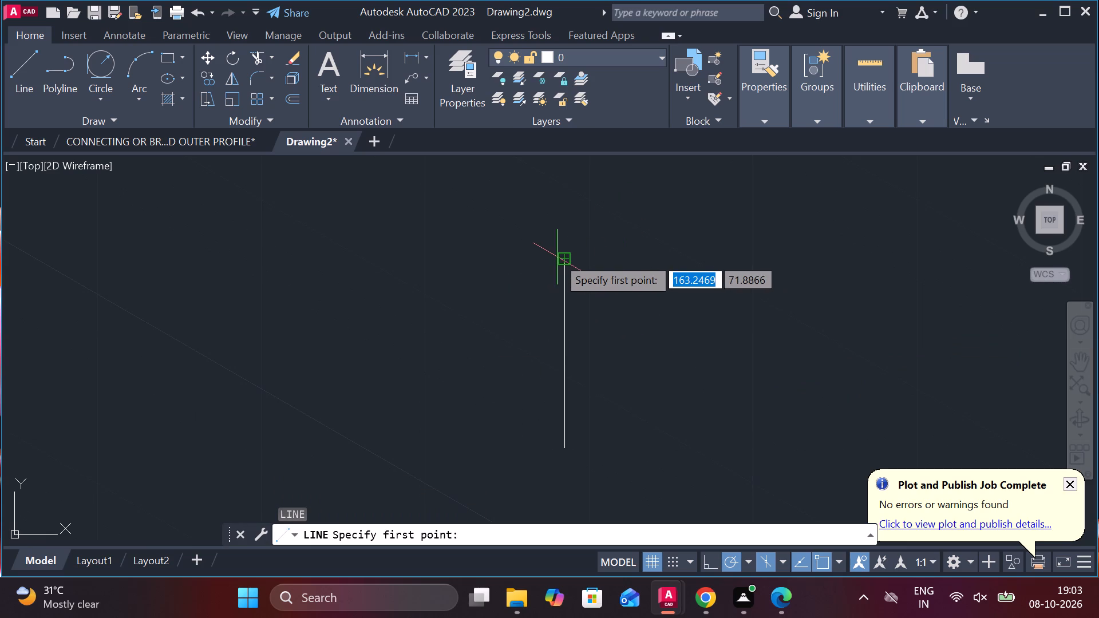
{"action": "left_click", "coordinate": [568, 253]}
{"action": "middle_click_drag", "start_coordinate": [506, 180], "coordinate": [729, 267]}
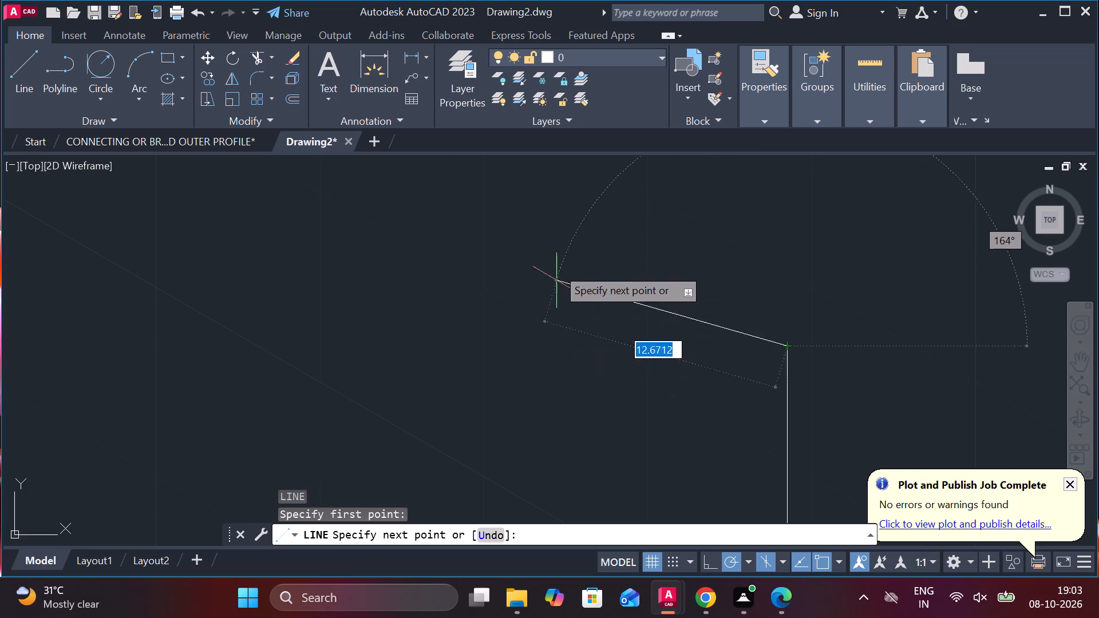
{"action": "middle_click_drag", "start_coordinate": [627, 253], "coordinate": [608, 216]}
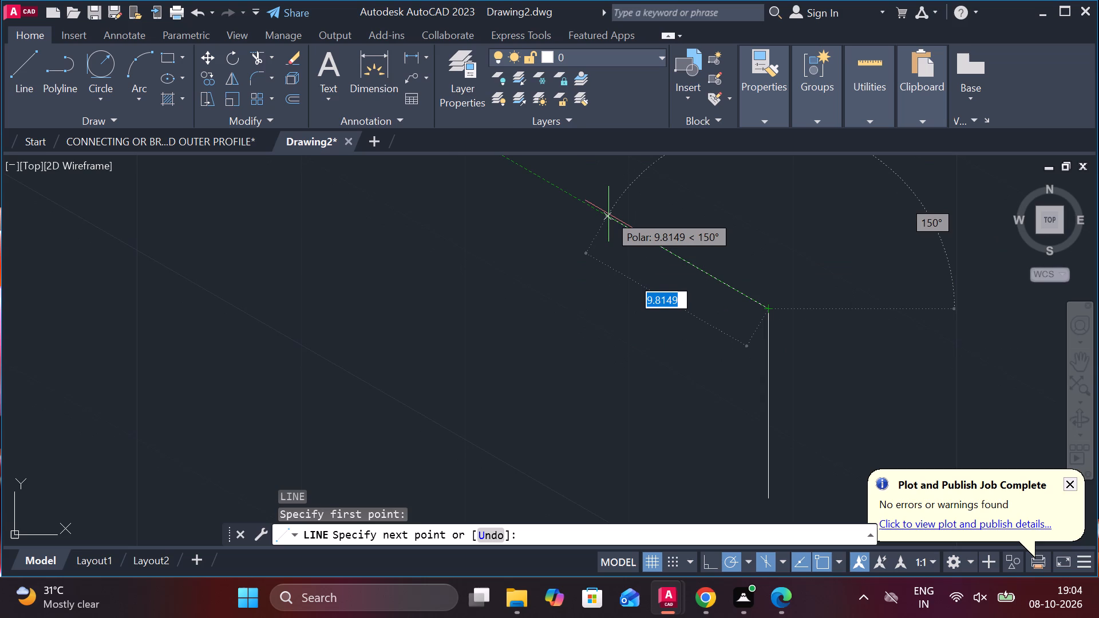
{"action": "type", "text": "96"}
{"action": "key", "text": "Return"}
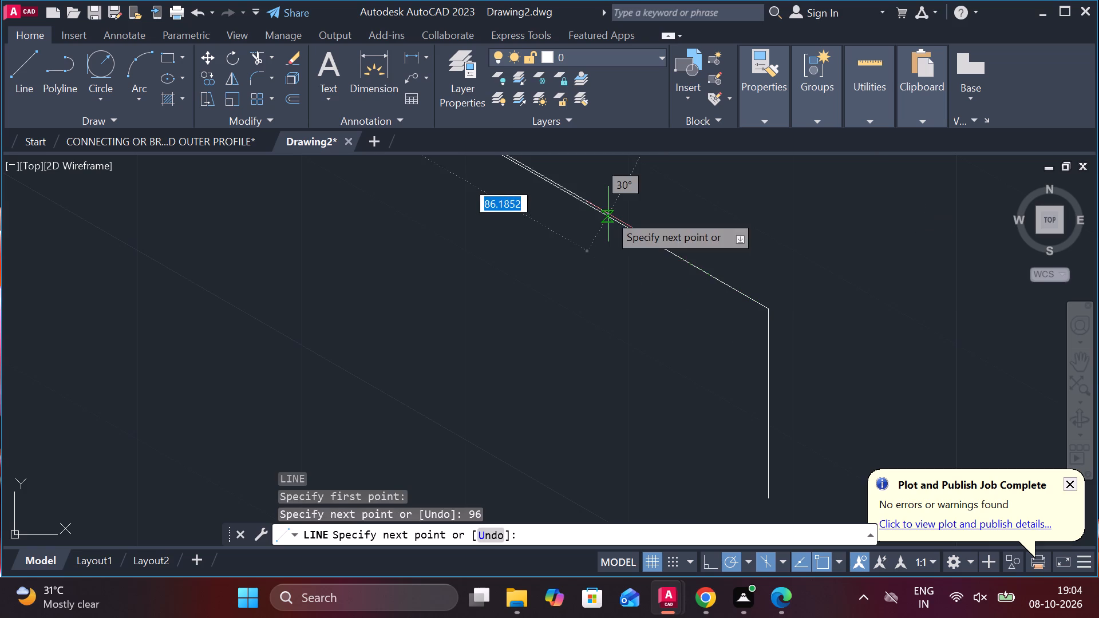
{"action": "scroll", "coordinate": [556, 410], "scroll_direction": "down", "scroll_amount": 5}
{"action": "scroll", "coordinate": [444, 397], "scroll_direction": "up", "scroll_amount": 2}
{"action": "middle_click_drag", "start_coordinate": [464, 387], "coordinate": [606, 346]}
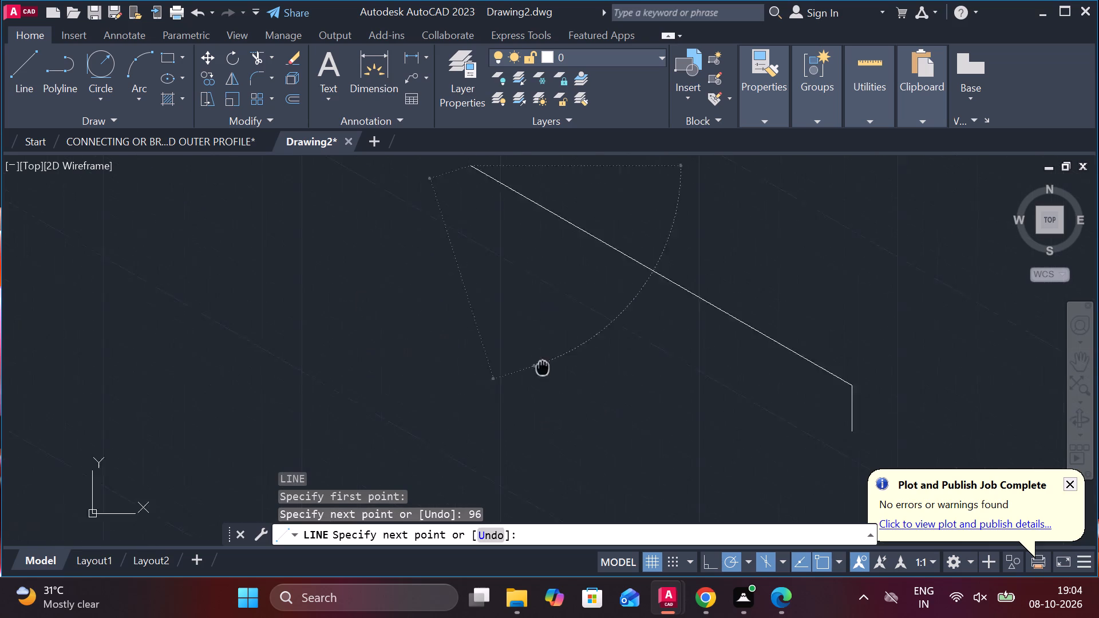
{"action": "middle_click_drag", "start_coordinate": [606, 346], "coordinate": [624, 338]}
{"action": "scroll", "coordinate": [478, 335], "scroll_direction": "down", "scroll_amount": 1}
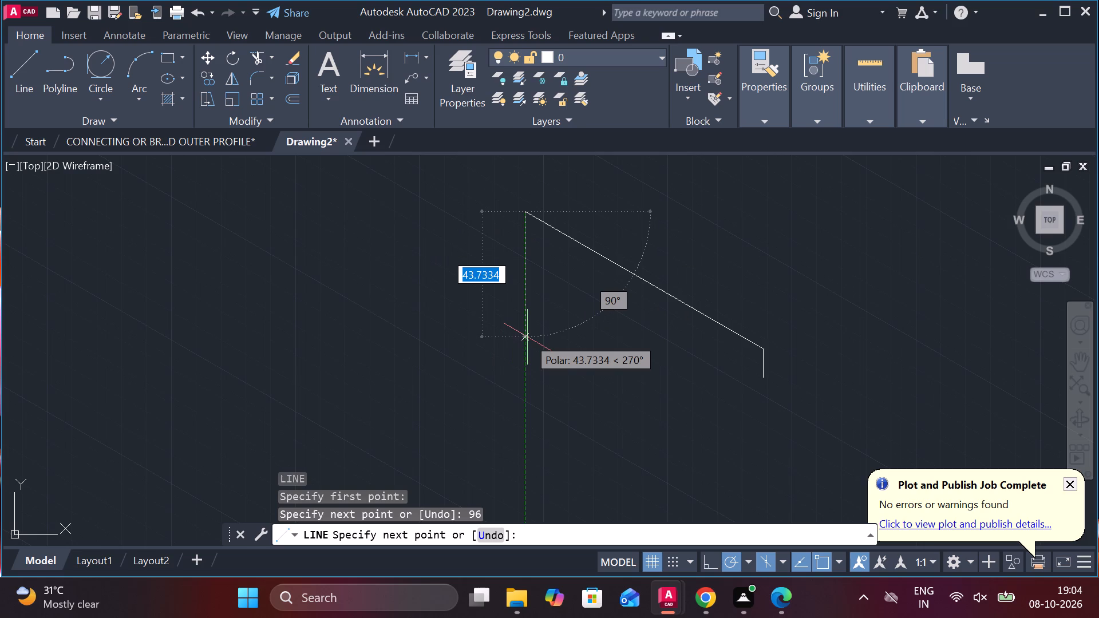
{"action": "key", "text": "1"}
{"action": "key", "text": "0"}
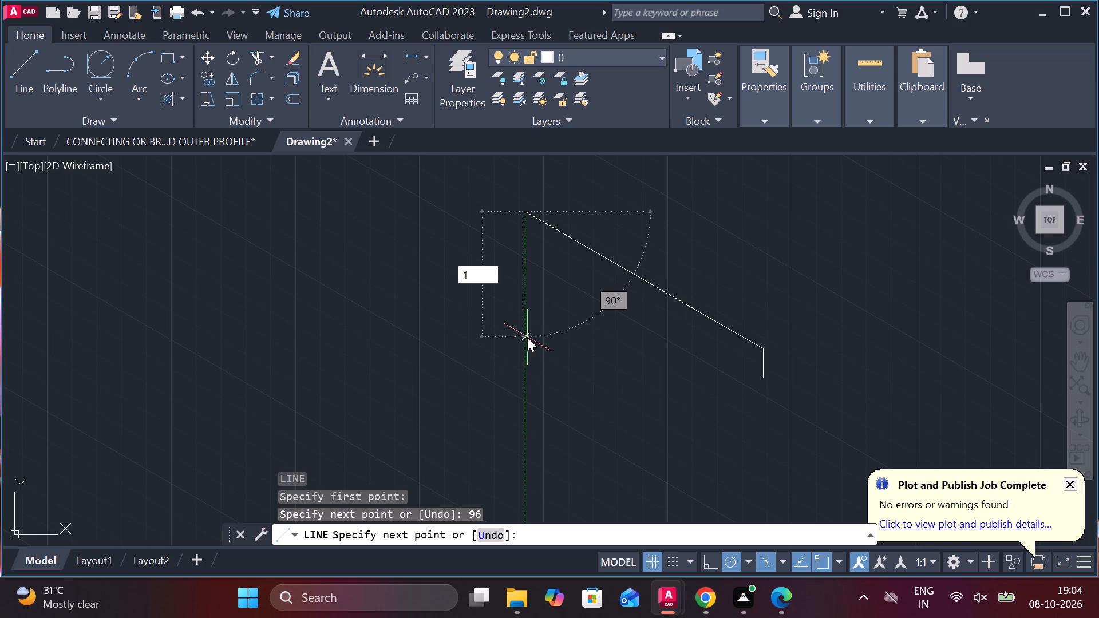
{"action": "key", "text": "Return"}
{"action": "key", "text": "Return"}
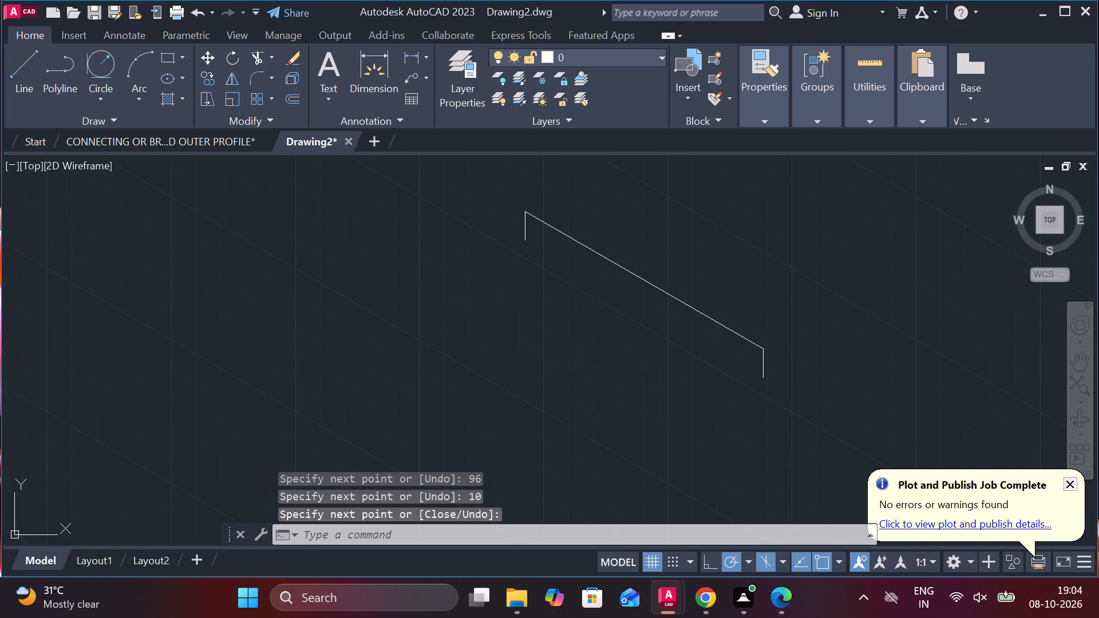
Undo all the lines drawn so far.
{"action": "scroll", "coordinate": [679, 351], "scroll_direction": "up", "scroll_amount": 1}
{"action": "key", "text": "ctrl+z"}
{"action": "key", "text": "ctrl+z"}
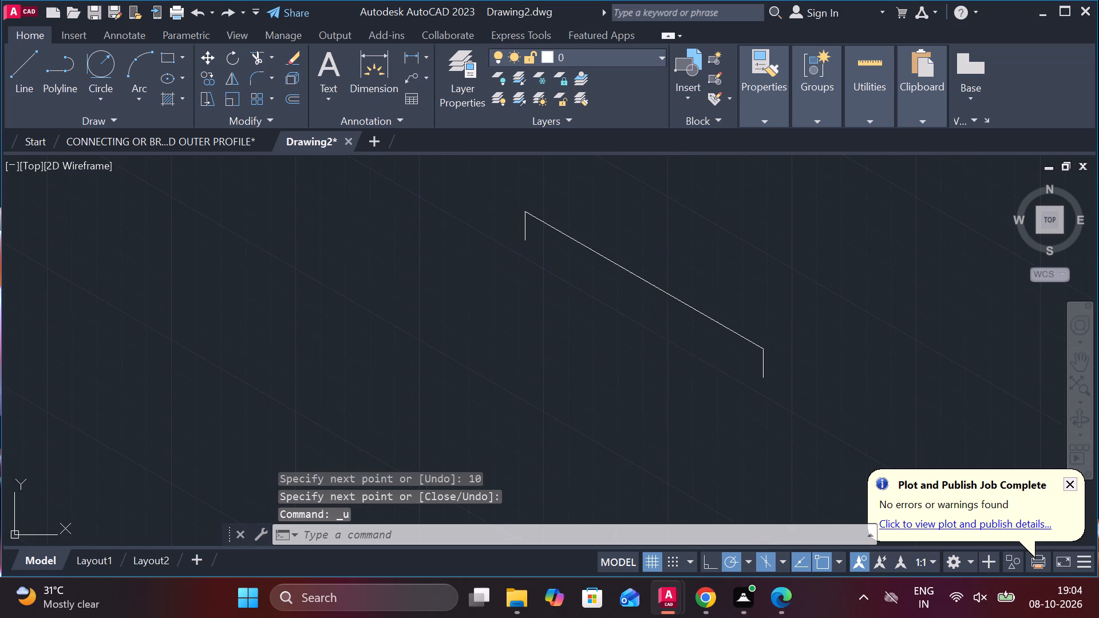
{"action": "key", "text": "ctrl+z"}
Draw a closed isometric parallelogram with lines of 100 units up, 96 at 150°, 100 down and 96 at 330°.
{"action": "key", "text": "l"}
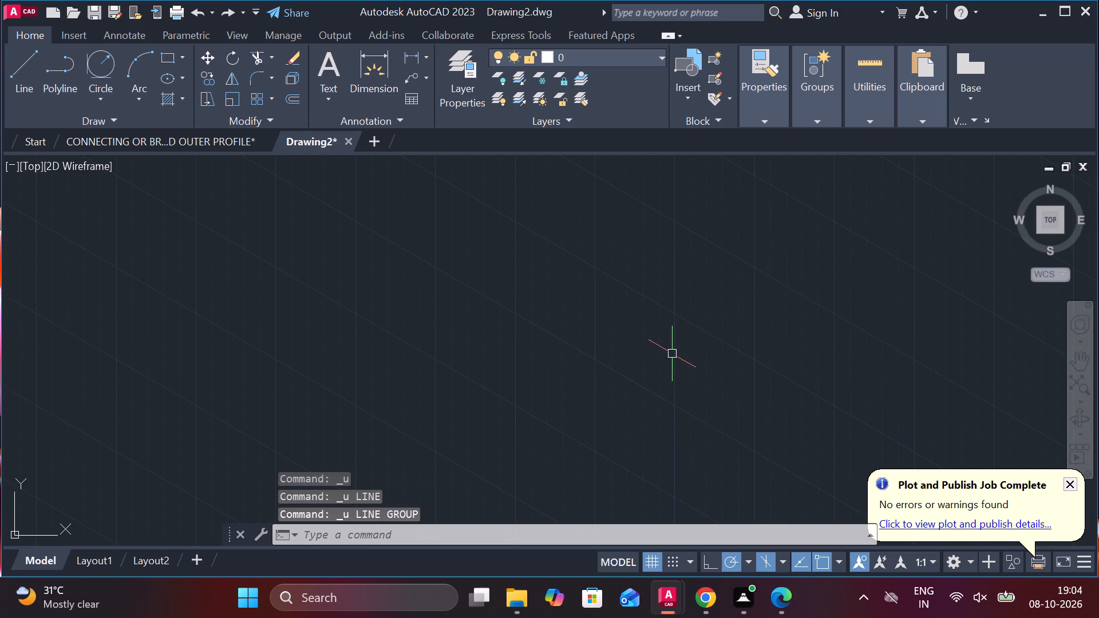
{"action": "key", "text": "Return"}
{"action": "left_click", "coordinate": [669, 391]}
{"action": "type", "text": "100"}
{"action": "key", "text": "Return"}
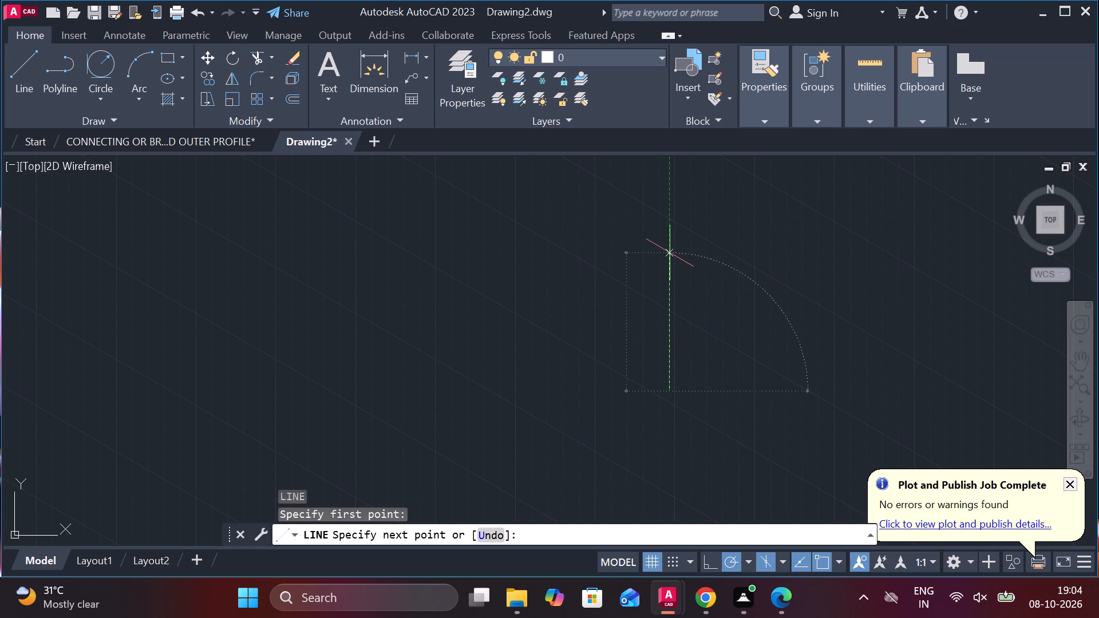
{"action": "middle_click_drag", "start_coordinate": [578, 207], "coordinate": [642, 311]}
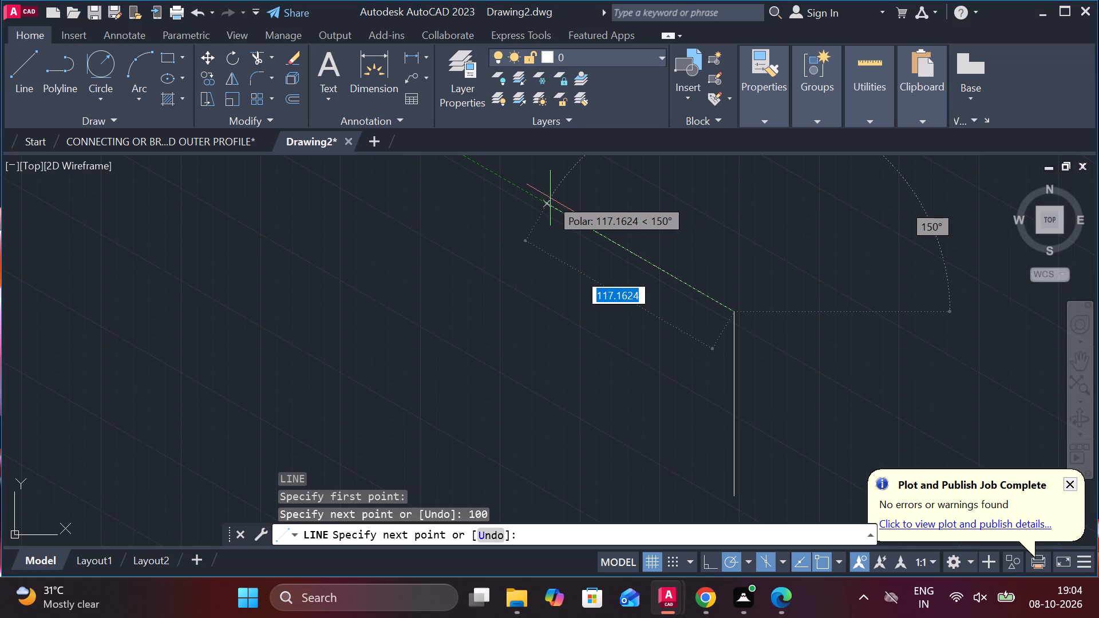
{"action": "key", "text": "9"}
{"action": "key", "text": "6"}
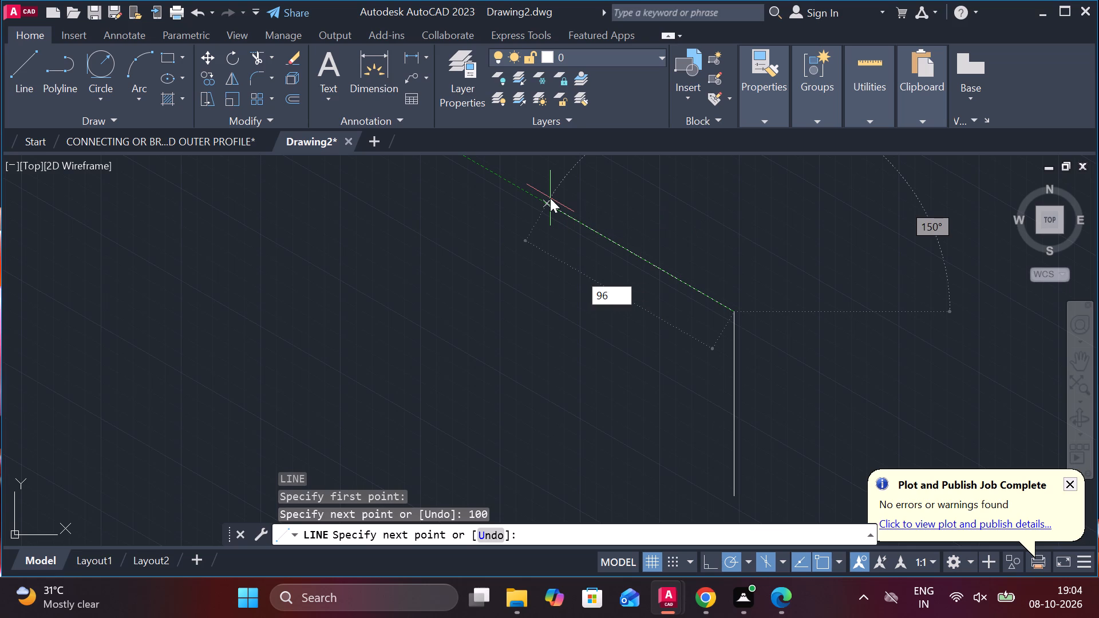
{"action": "key", "text": "Return"}
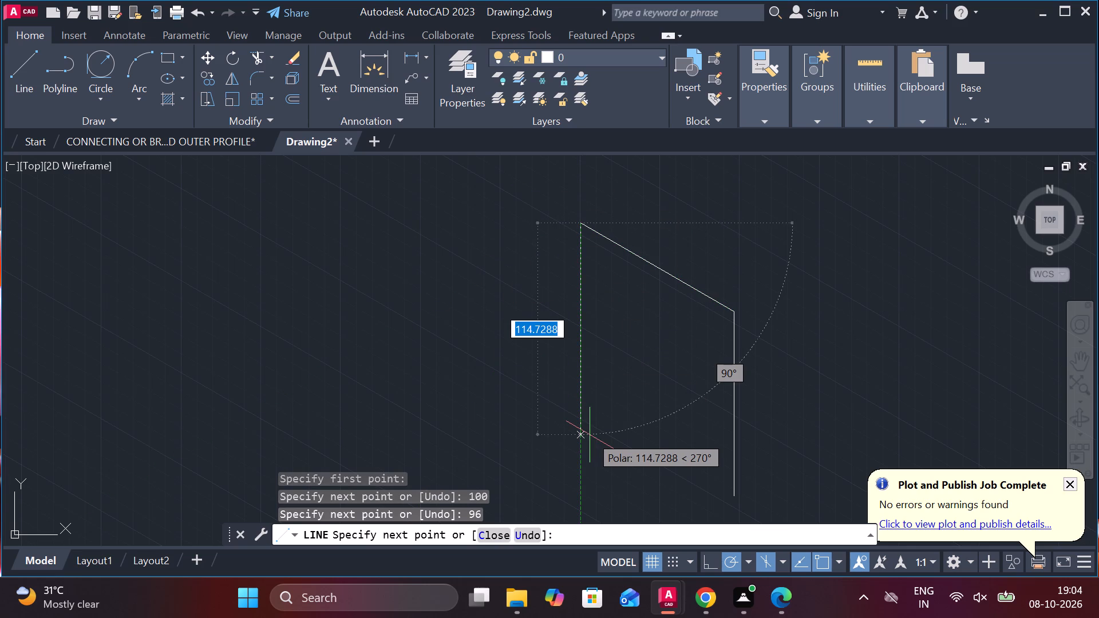
{"action": "type", "text": "10"}
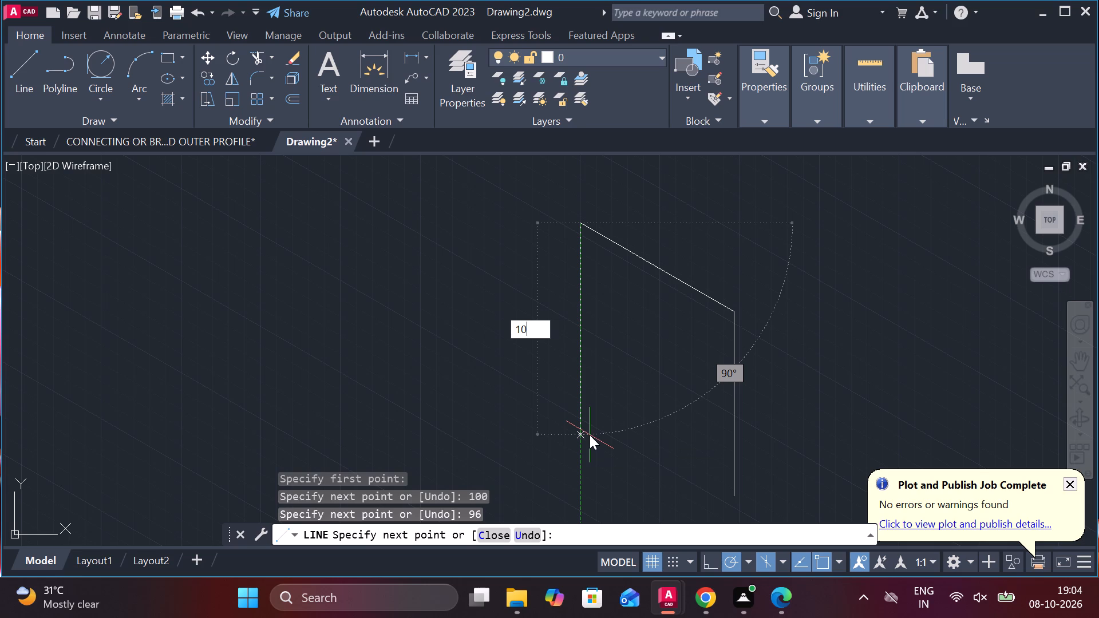
{"action": "key", "text": "0"}
{"action": "key", "text": "Return"}
{"action": "middle_click_drag", "start_coordinate": [706, 481], "coordinate": [643, 437]}
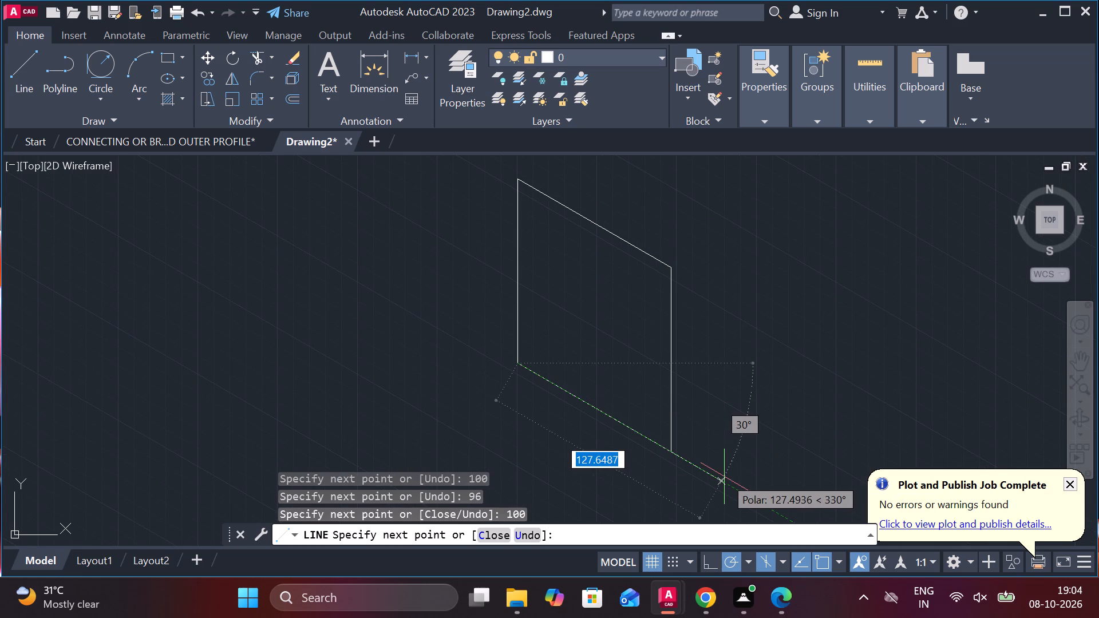
{"action": "type", "text": "96"}
{"action": "key", "text": "Return"}
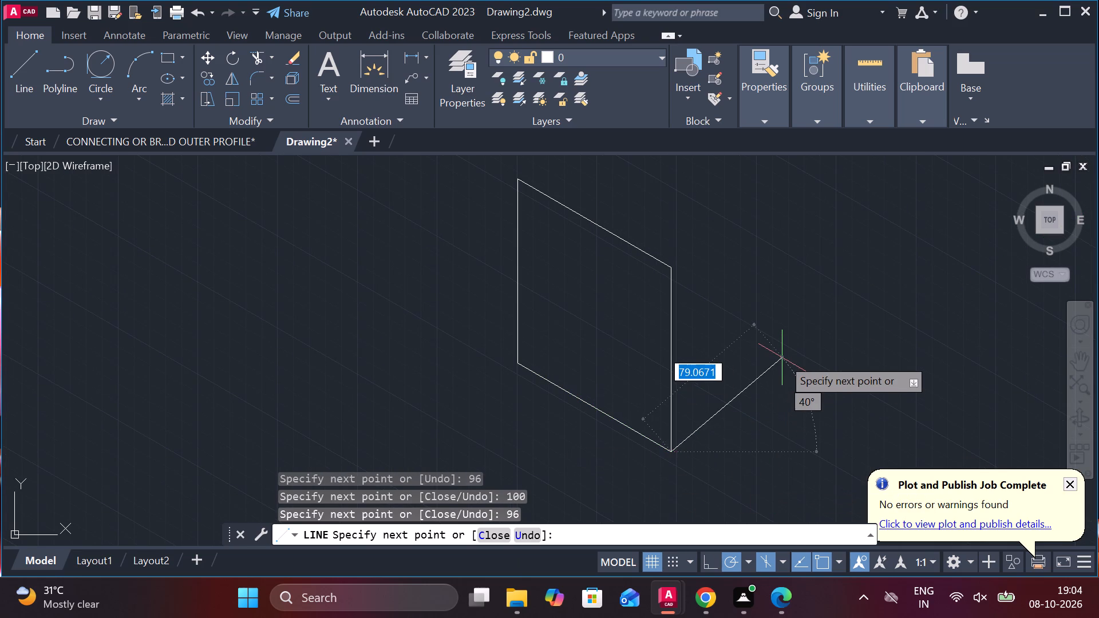
{"action": "key", "text": "Escape"}
Copy the parallelogram's right vertical edge 18 units inward along the sloping top edge at 150°.
{"action": "scroll", "coordinate": [673, 297], "scroll_direction": "up", "scroll_amount": 1}
{"action": "scroll", "coordinate": [680, 328], "scroll_direction": "down", "scroll_amount": 1}
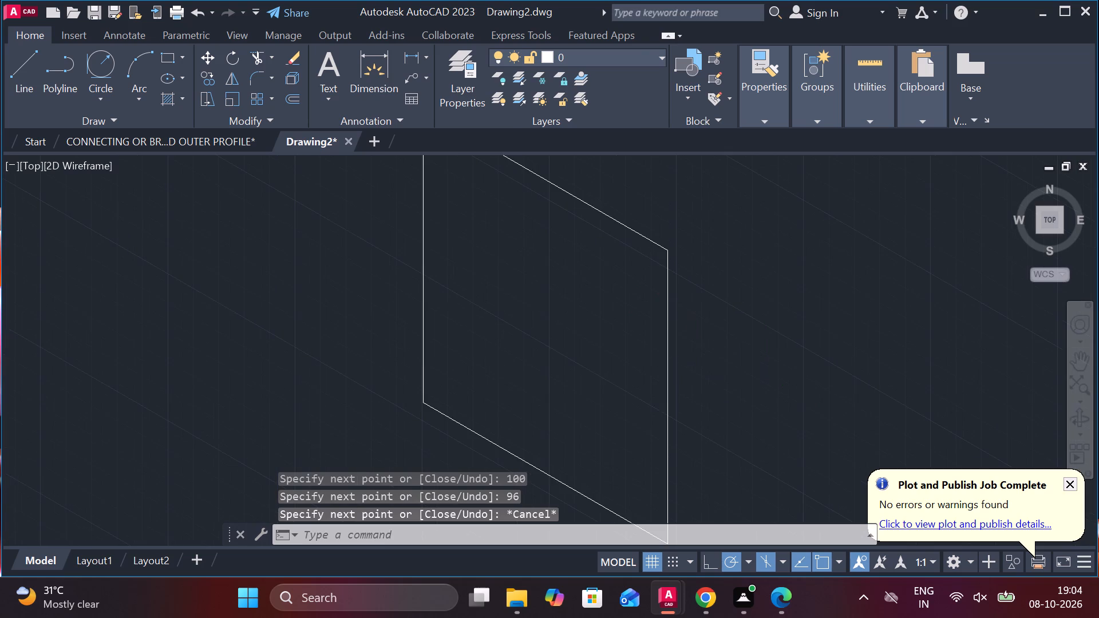
{"action": "scroll", "coordinate": [640, 298], "scroll_direction": "up", "scroll_amount": 1}
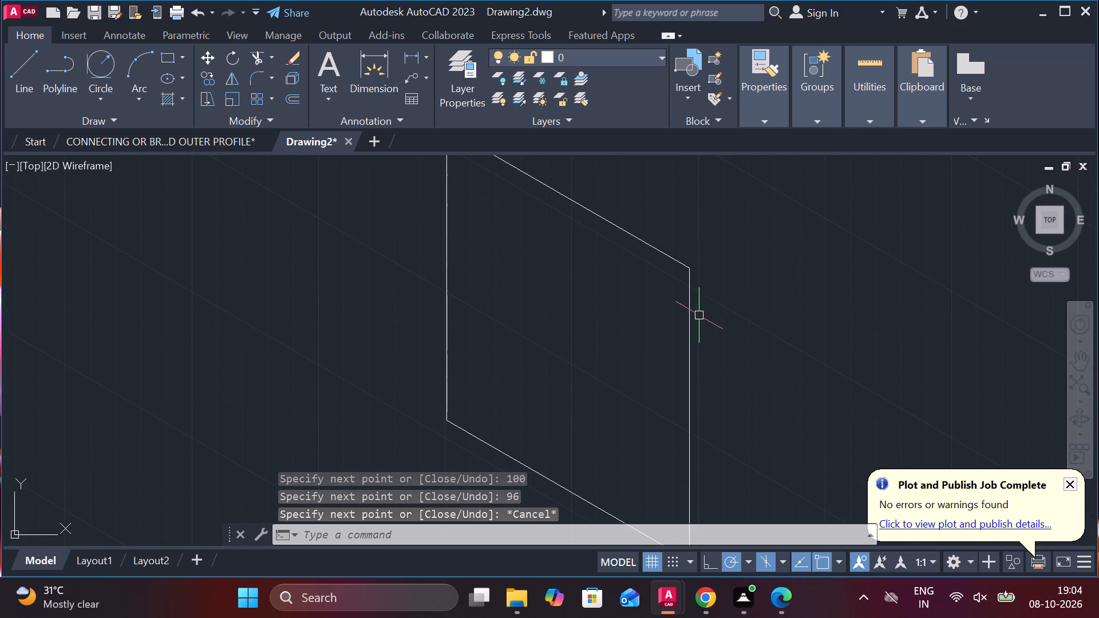
{"action": "left_click", "coordinate": [690, 328]}
{"action": "type", "text": "CO"}
{"action": "key", "text": "Return"}
{"action": "left_click", "coordinate": [689, 276]}
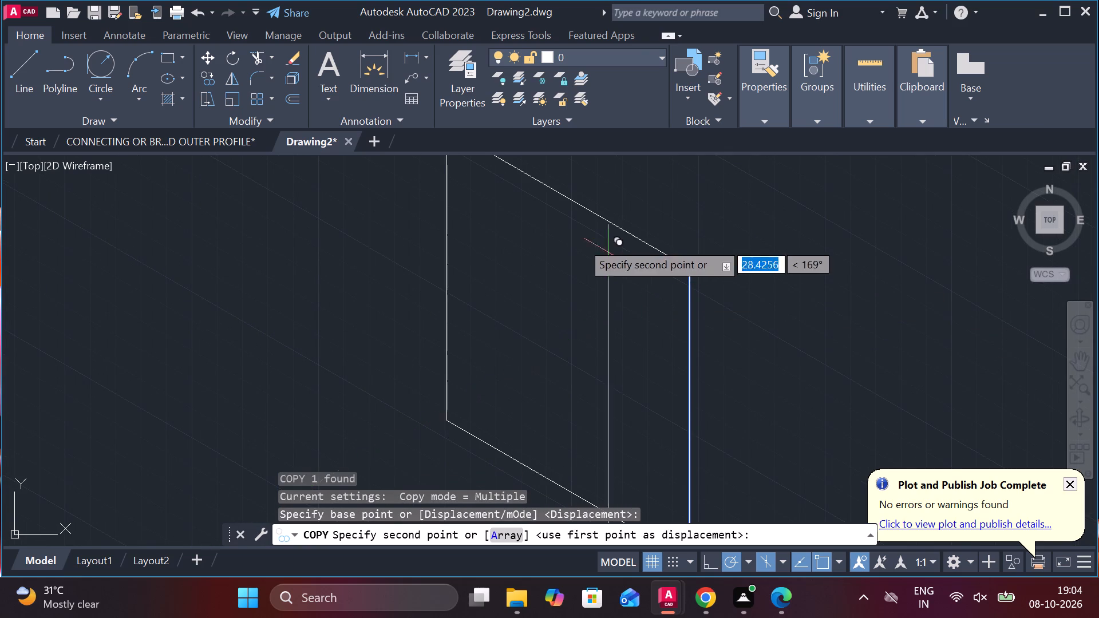
{"action": "middle_click_drag", "start_coordinate": [580, 235], "coordinate": [599, 251]}
{"action": "middle_click_drag", "start_coordinate": [467, 188], "coordinate": [534, 315]}
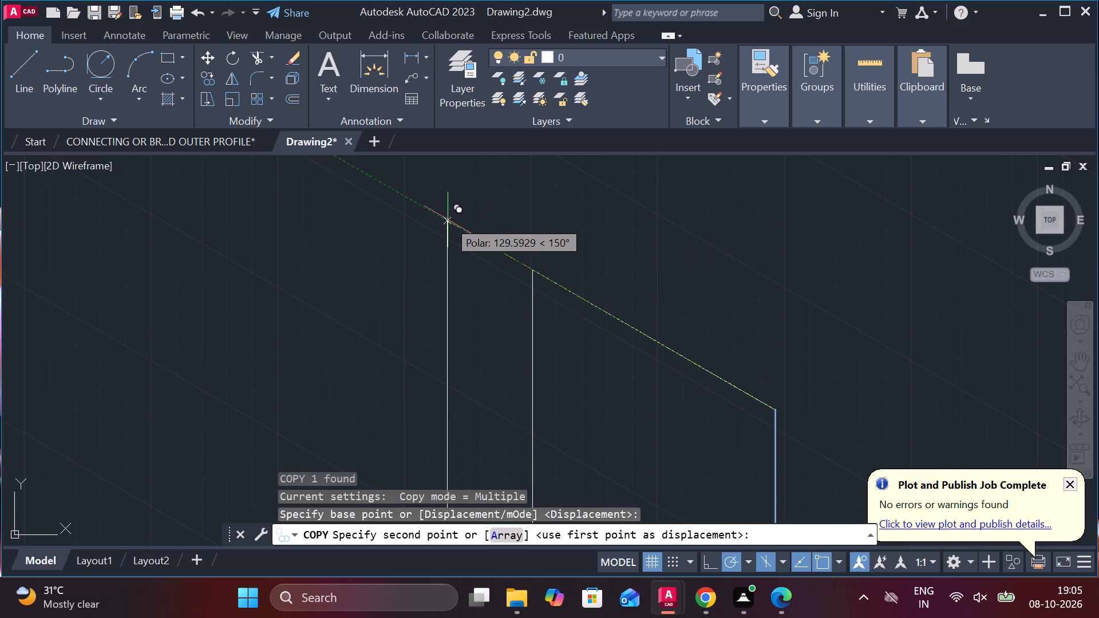
{"action": "key", "text": "1"}
{"action": "key", "text": "8"}
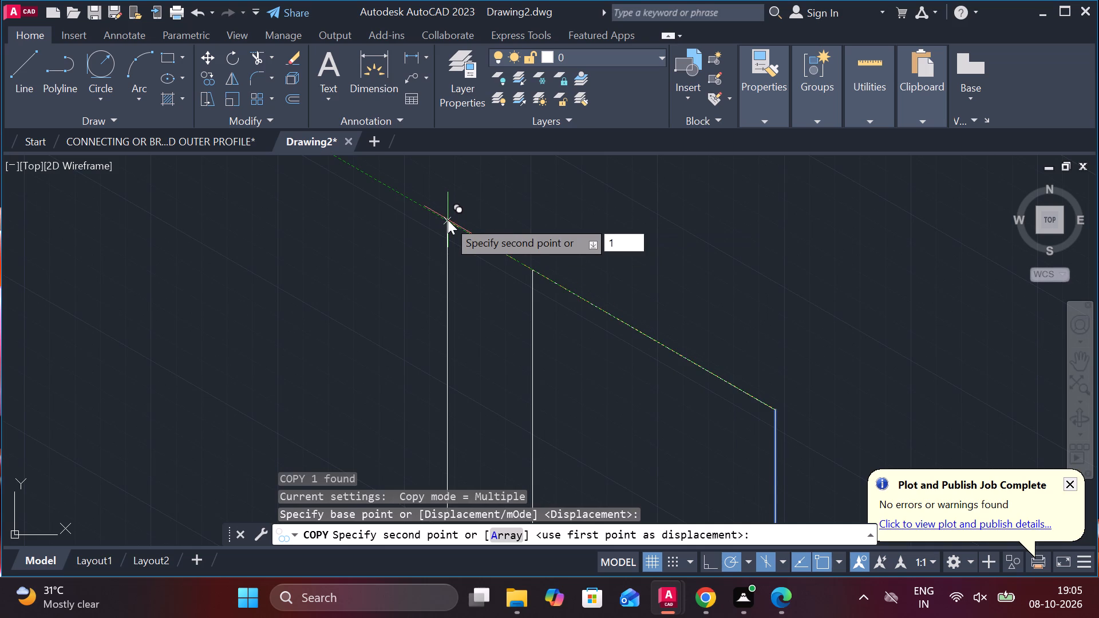
{"action": "key", "text": "Return"}
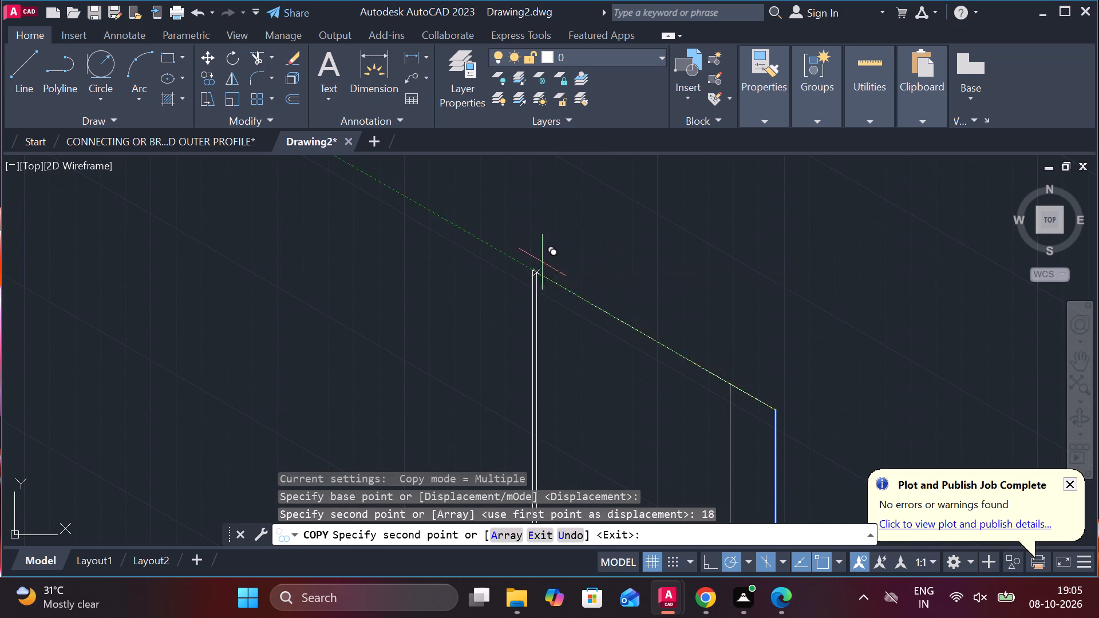
{"action": "middle_click_drag", "start_coordinate": [581, 275], "coordinate": [539, 223]}
{"action": "key", "text": "Escape"}
Copy the parallelogram's left vertical edge 18 units inward along the sloping top edge at 330°.
{"action": "type", "text": "CO"}
{"action": "key", "text": "Return"}
{"action": "left_click", "coordinate": [492, 260]}
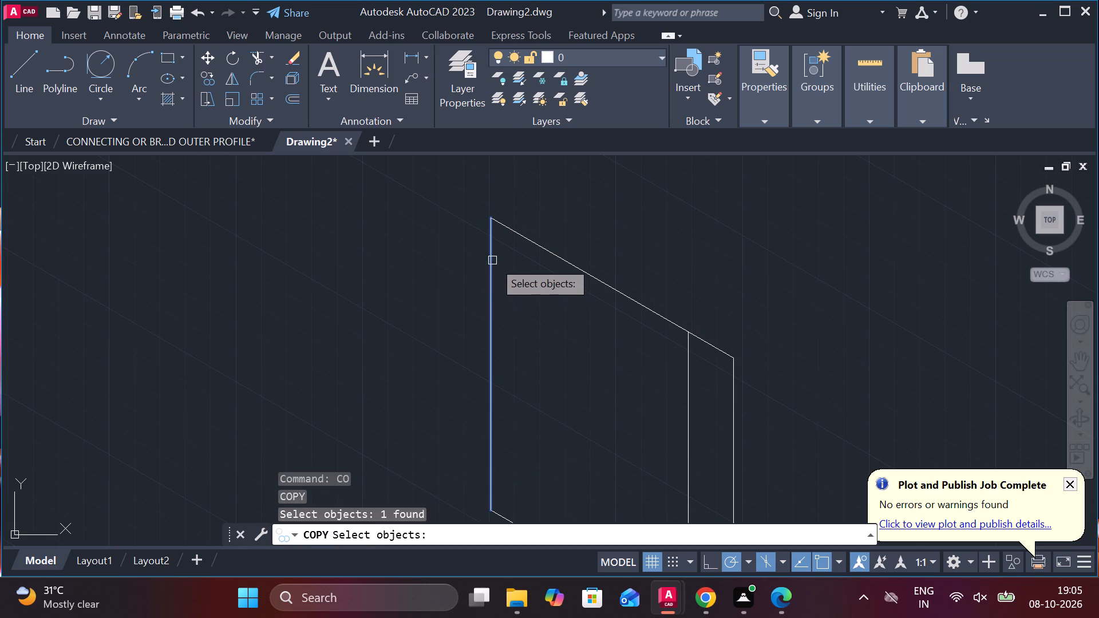
{"action": "type", "text": "CO"}
{"action": "key", "text": "Return"}
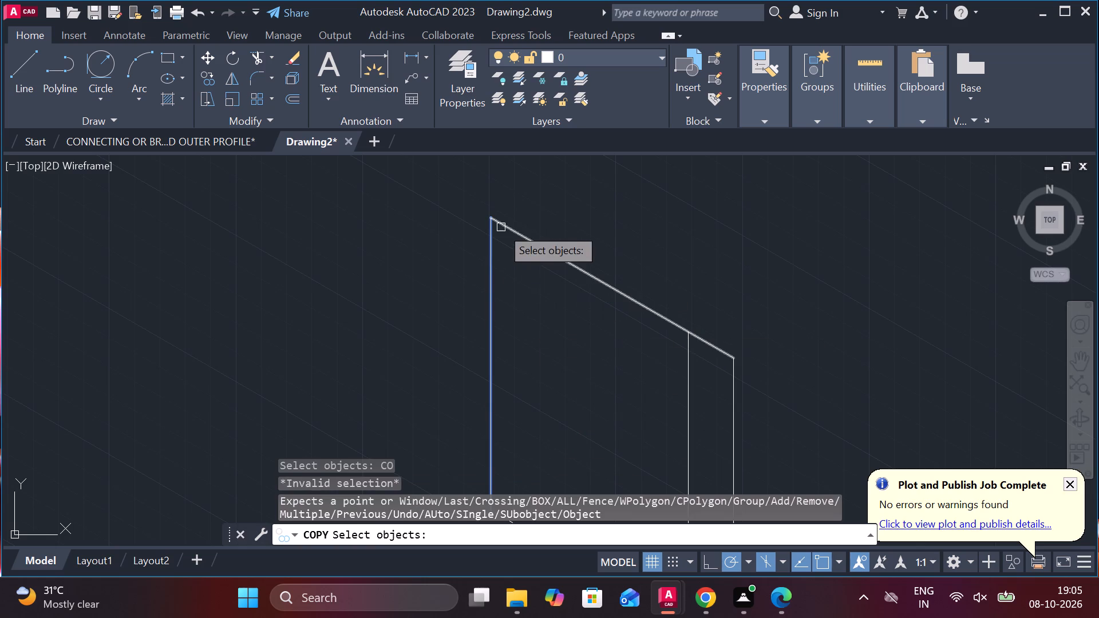
{"action": "key", "text": "Return"}
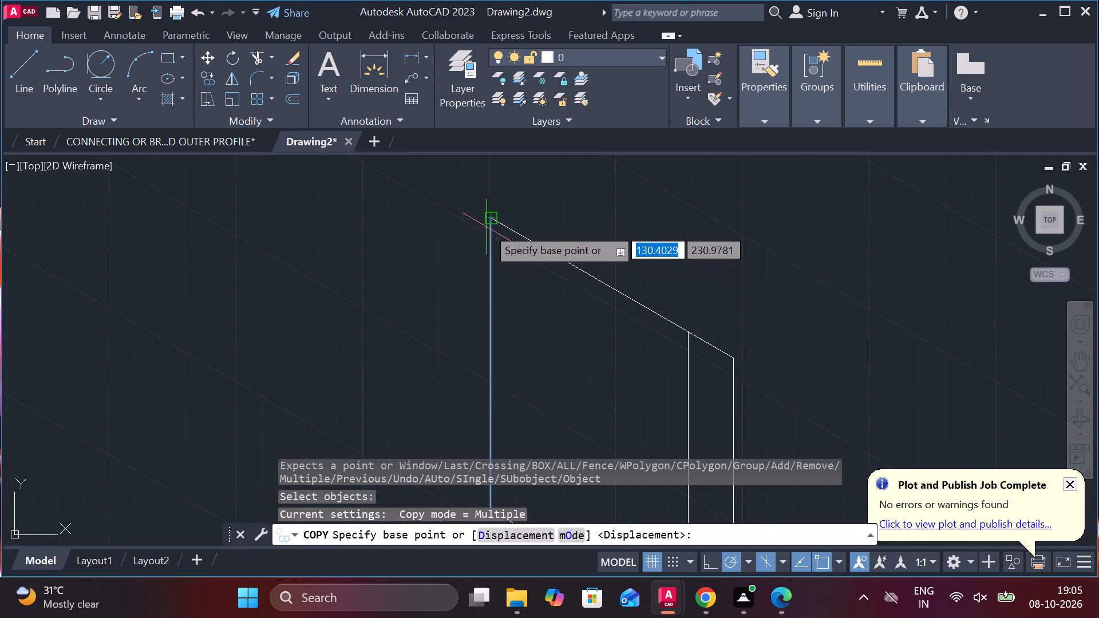
{"action": "left_click", "coordinate": [490, 213]}
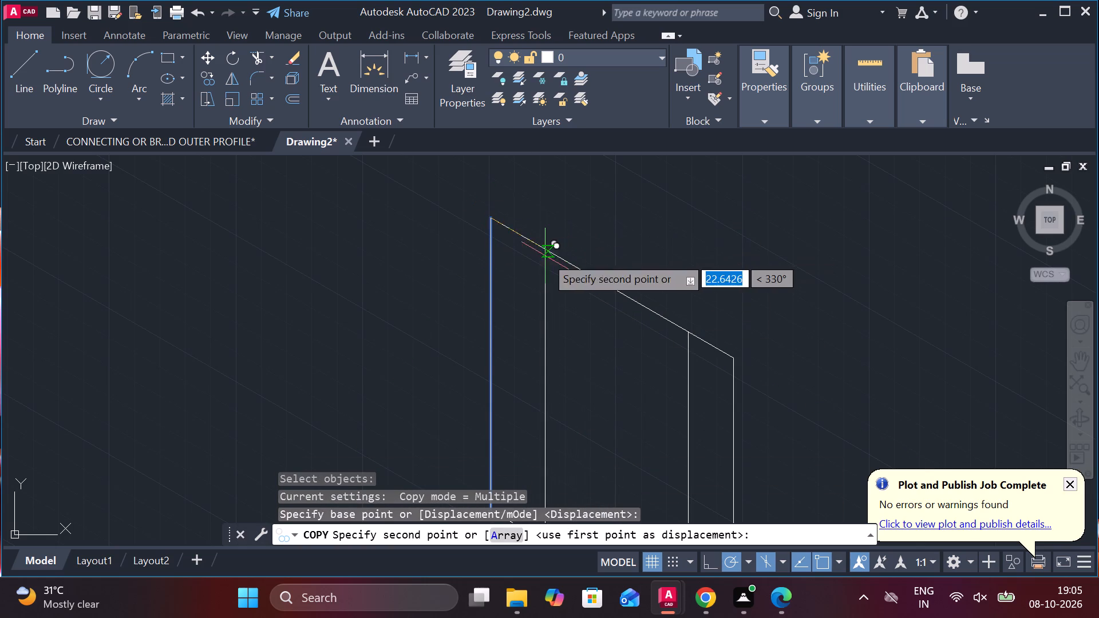
{"action": "type", "text": "18"}
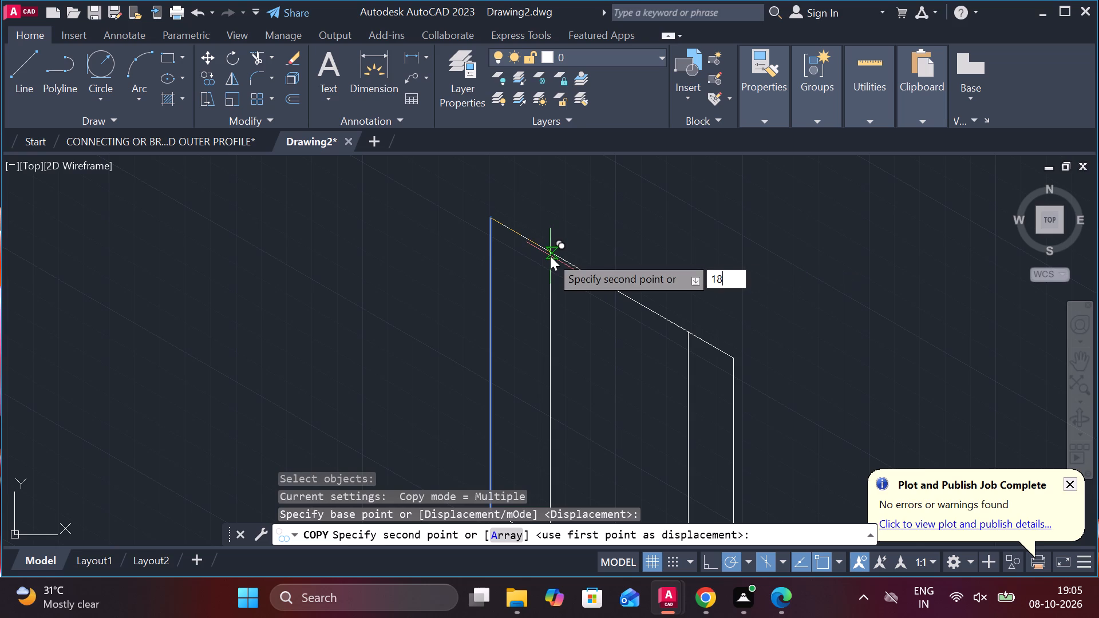
{"action": "key", "text": "Return"}
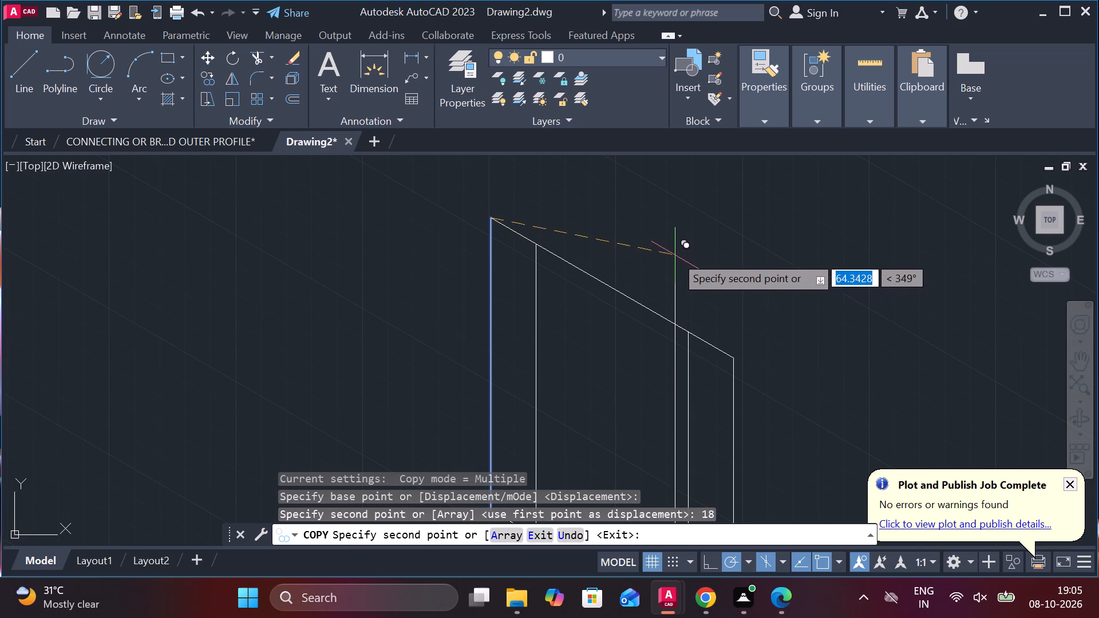
{"action": "key", "text": "Escape"}
Draw a vertical line about 35 units straight down from the midpoint of the sloping top edge.
{"action": "middle_click_drag", "start_coordinate": [824, 330], "coordinate": [794, 318]}
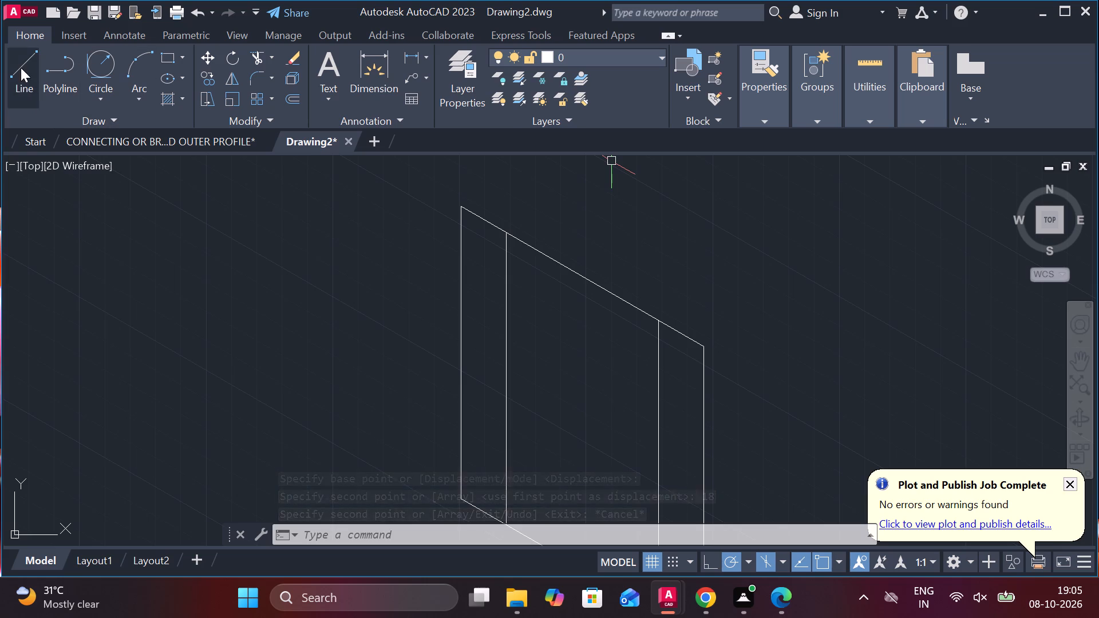
{"action": "left_click", "coordinate": [21, 68]}
{"action": "left_click", "coordinate": [583, 272]}
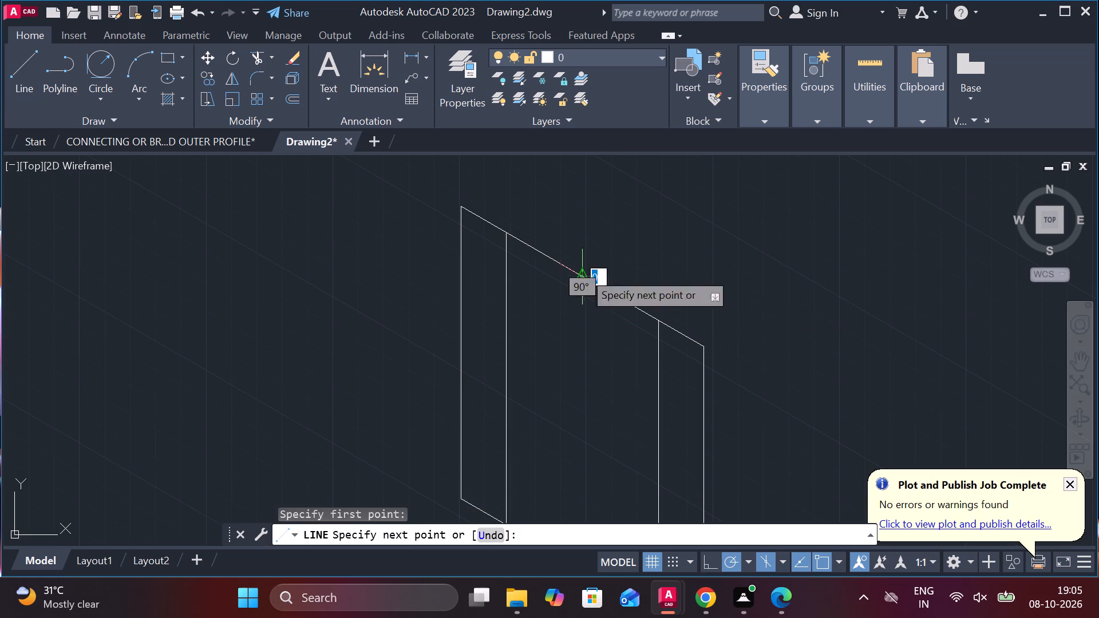
{"action": "left_click", "coordinate": [575, 380]}
{"action": "key", "text": "Escape"}
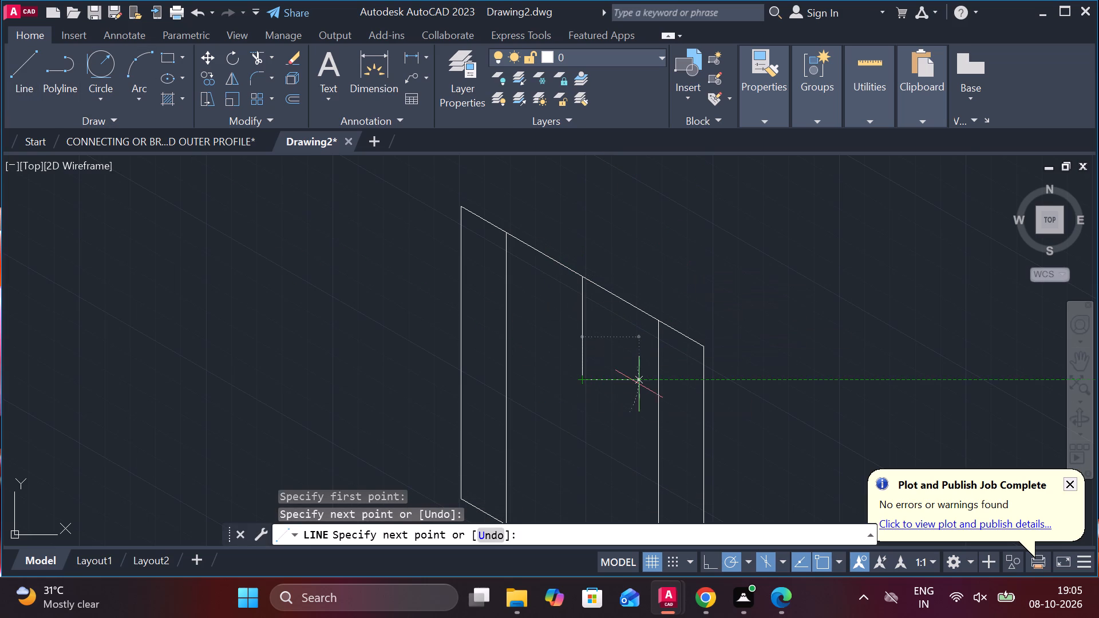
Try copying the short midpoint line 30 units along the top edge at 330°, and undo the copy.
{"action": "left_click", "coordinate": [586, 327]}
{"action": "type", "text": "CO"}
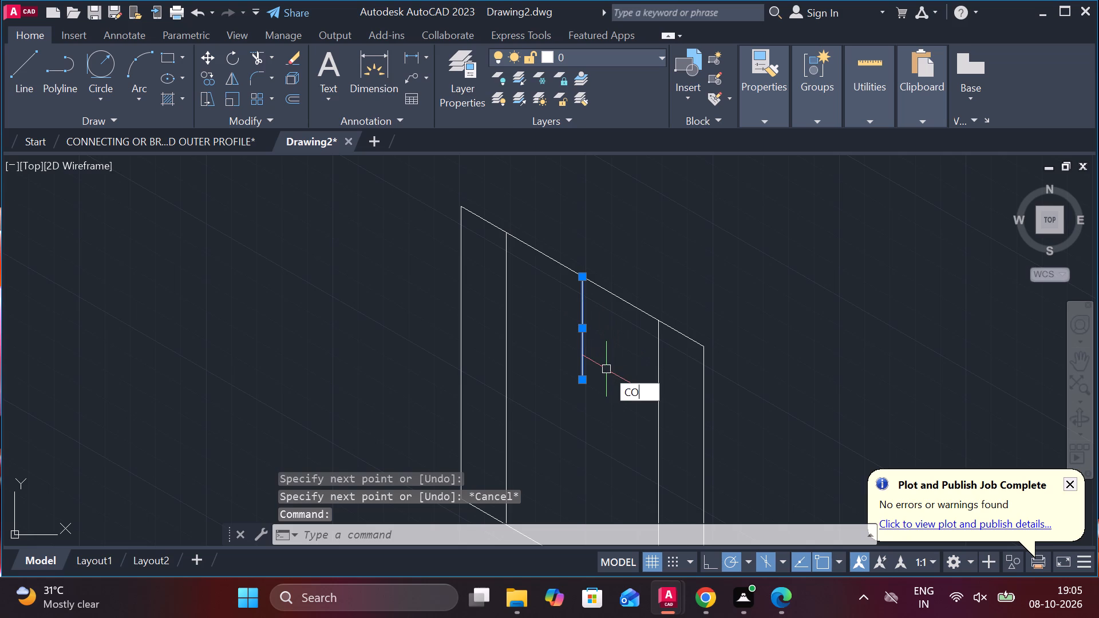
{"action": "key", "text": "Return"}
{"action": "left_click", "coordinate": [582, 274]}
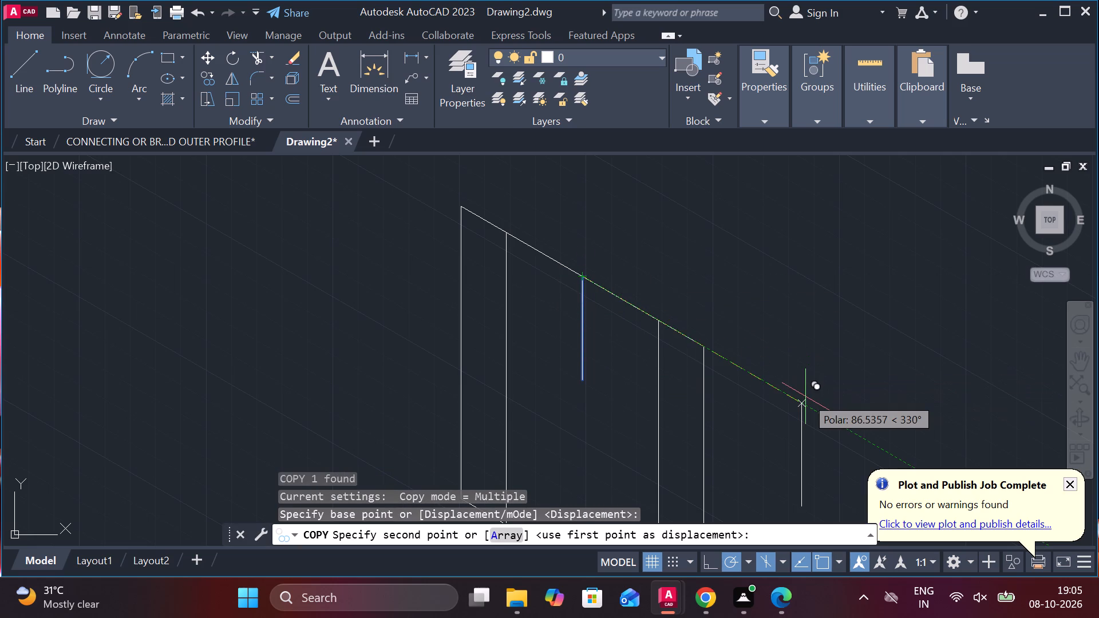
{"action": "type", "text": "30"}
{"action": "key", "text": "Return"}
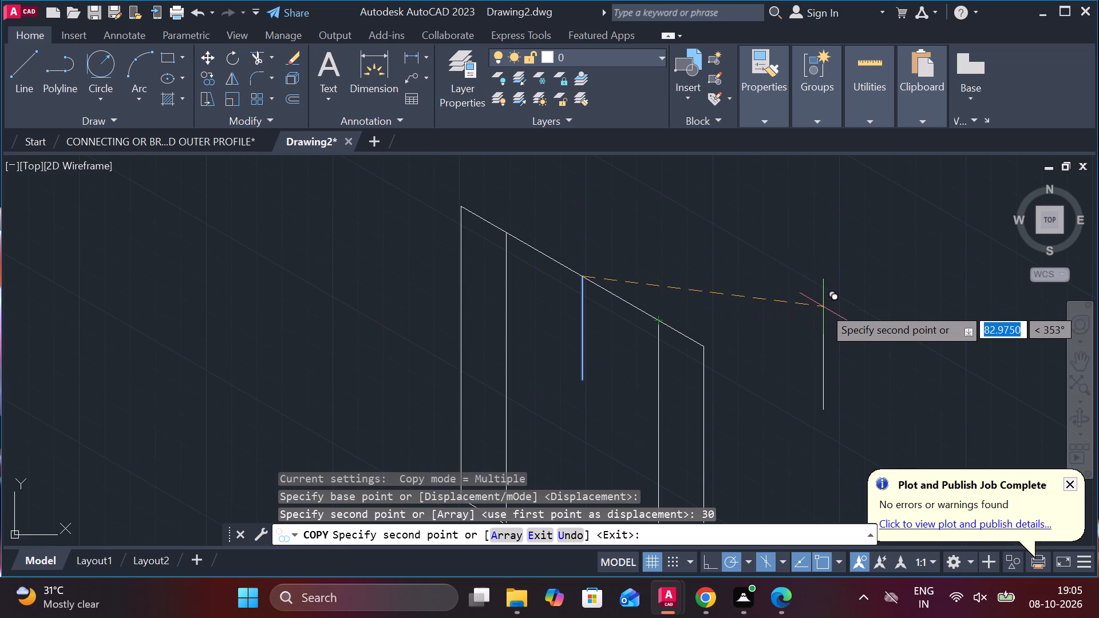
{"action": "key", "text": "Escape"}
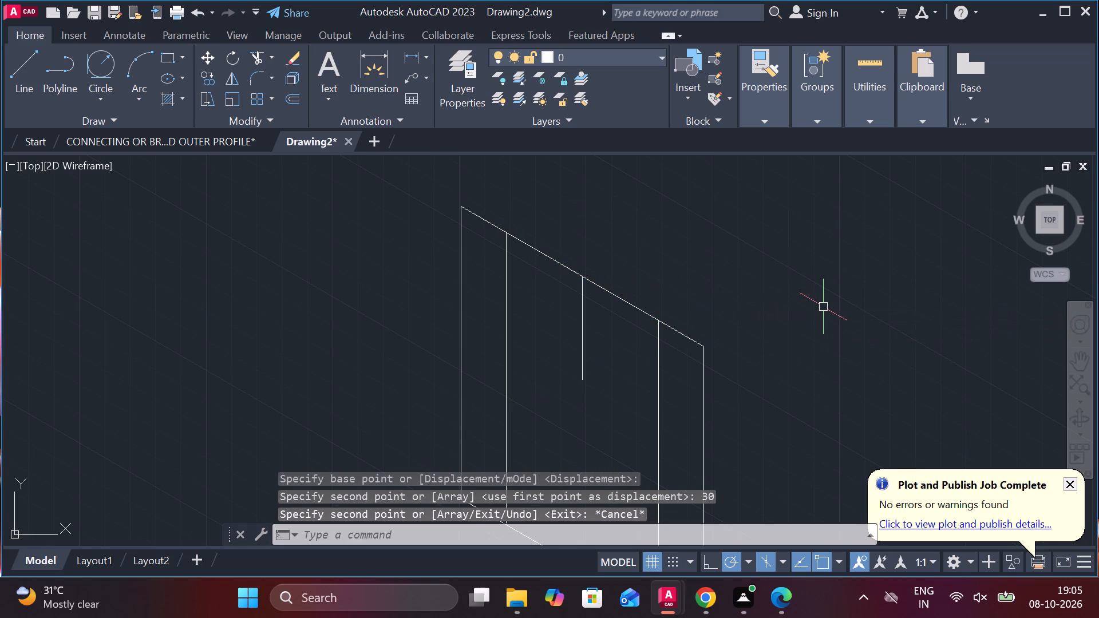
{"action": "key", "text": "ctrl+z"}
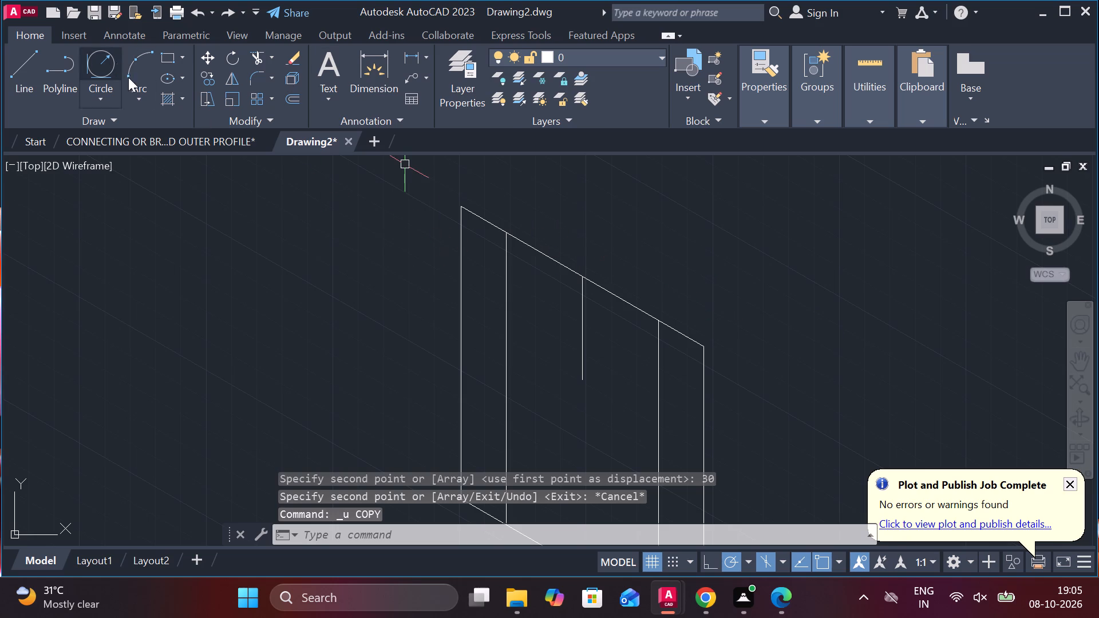
Copy the sloping top edge 16 units straight down from its right end.
{"action": "left_click", "coordinate": [643, 316]}
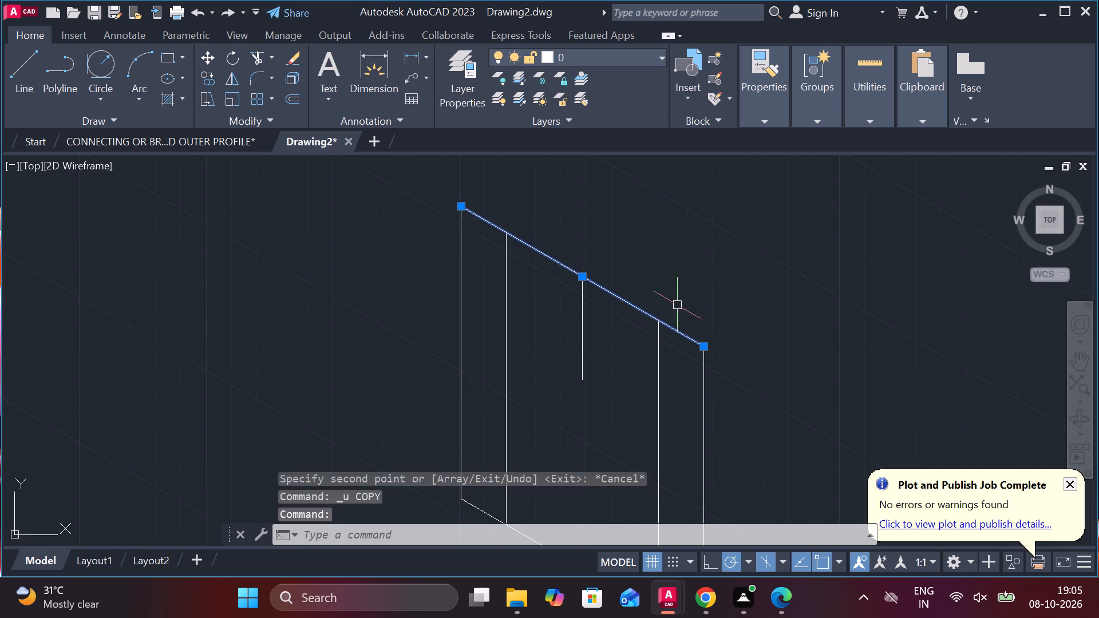
{"action": "type", "text": "CO"}
{"action": "key", "text": "Return"}
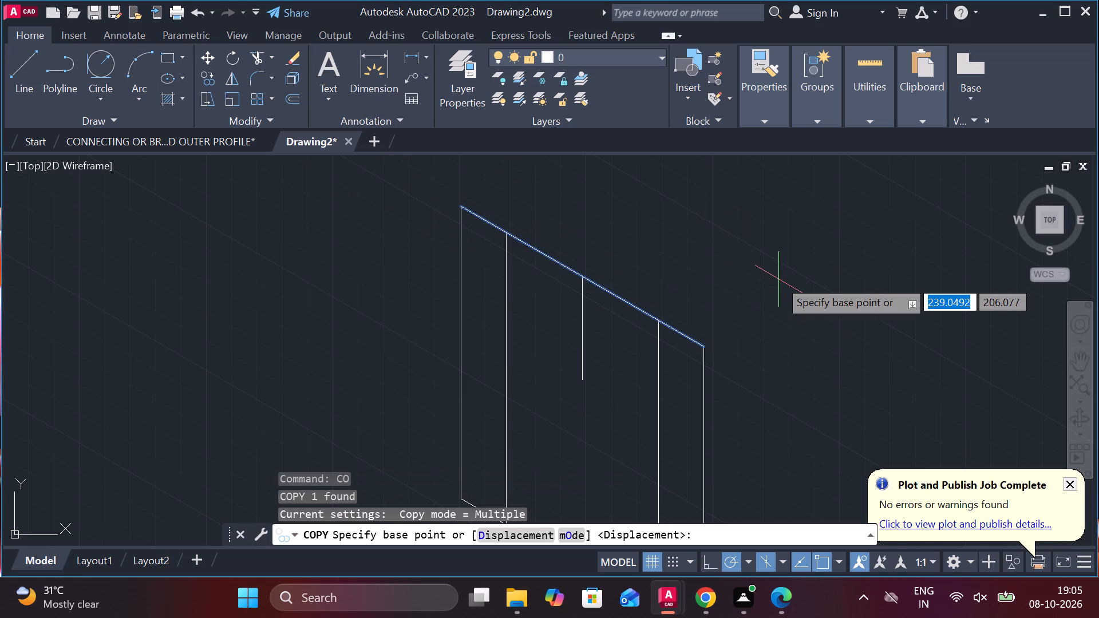
{"action": "left_click", "coordinate": [697, 344]}
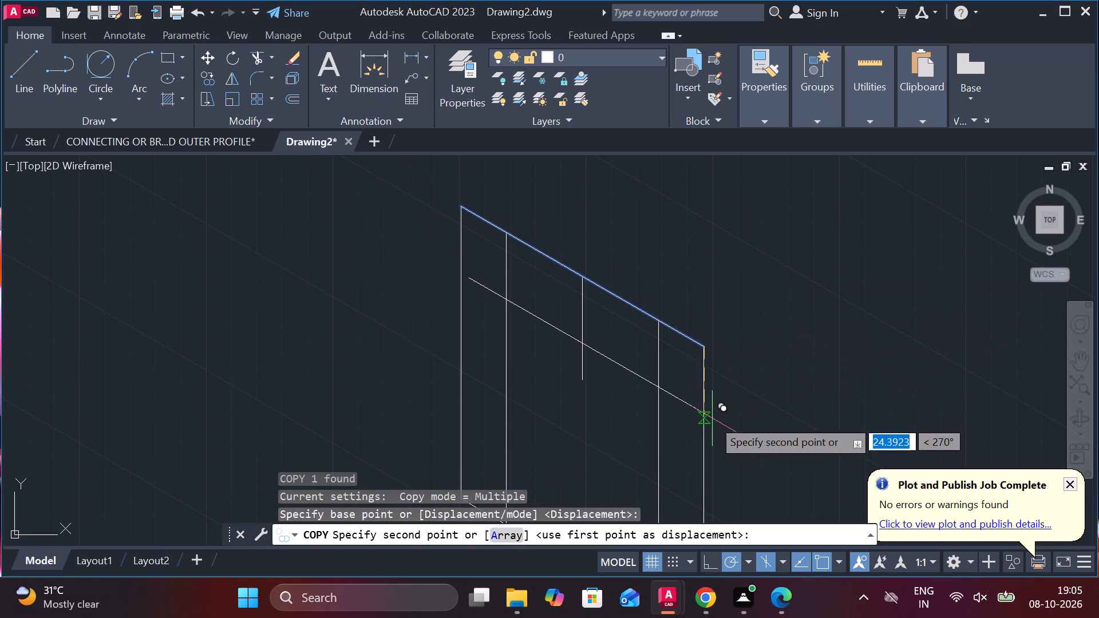
{"action": "scroll", "coordinate": [693, 438], "scroll_direction": "down", "scroll_amount": 2}
{"action": "middle_click_drag", "start_coordinate": [693, 438], "coordinate": [691, 275]}
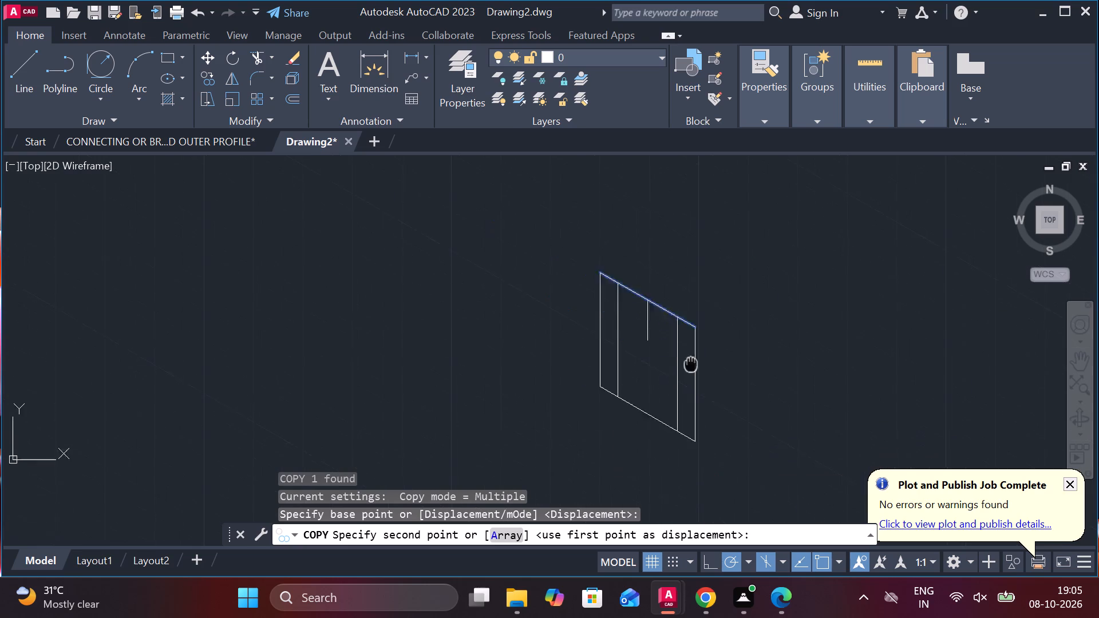
{"action": "middle_click_drag", "start_coordinate": [691, 275], "coordinate": [693, 245]}
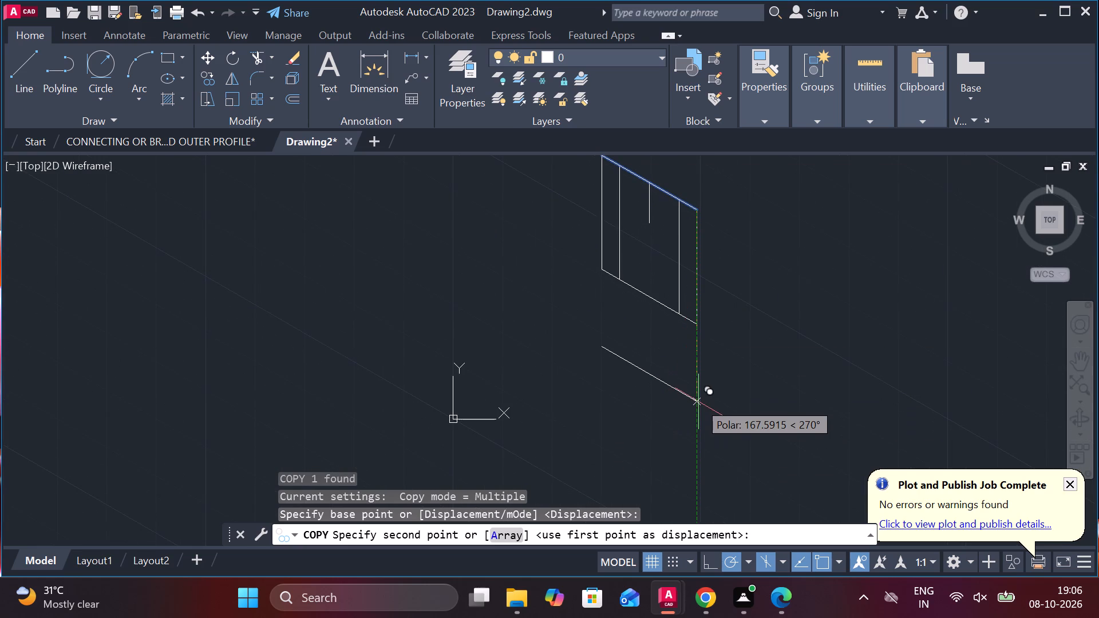
{"action": "key", "text": "1"}
{"action": "key", "text": "6"}
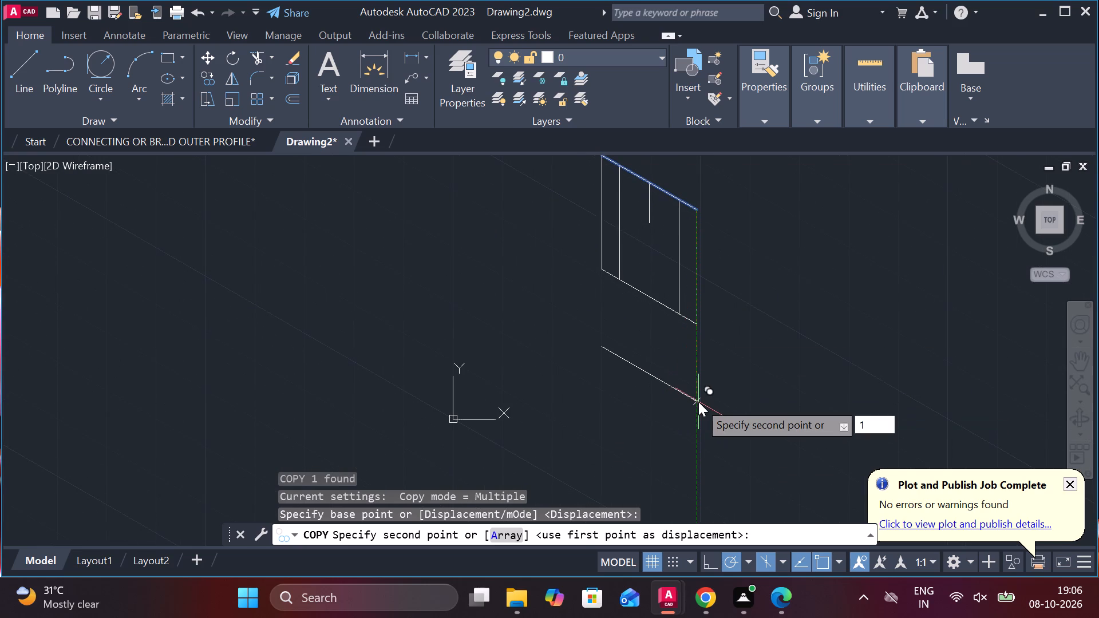
{"action": "key", "text": "Return"}
{"action": "scroll", "coordinate": [768, 281], "scroll_direction": "up", "scroll_amount": 2}
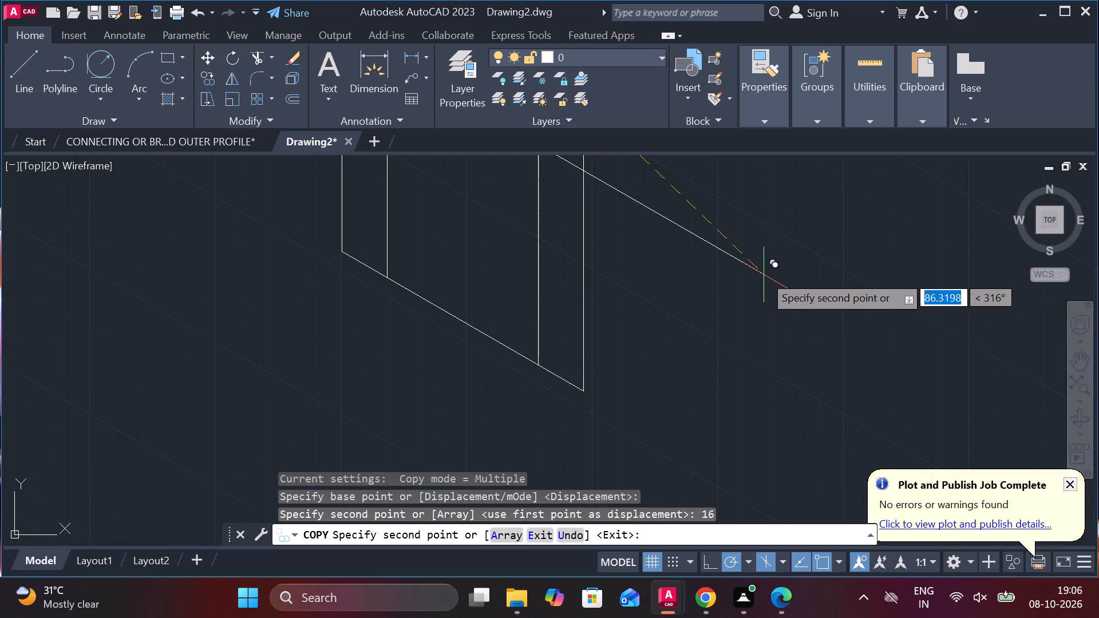
{"action": "middle_click_drag", "start_coordinate": [738, 261], "coordinate": [785, 406]}
{"action": "key", "text": "Escape"}
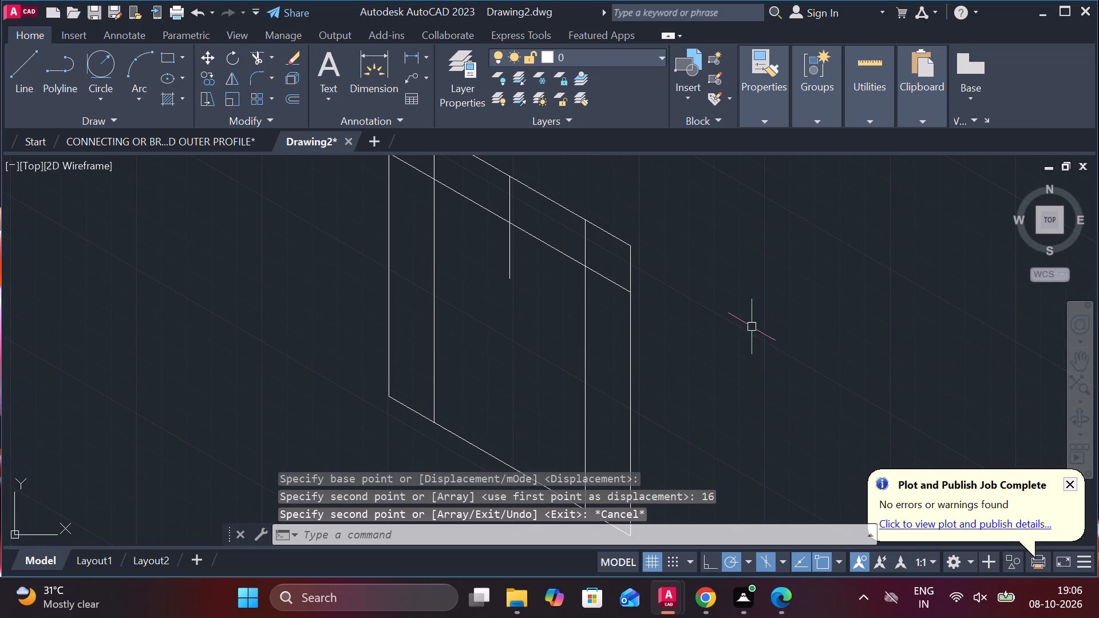
Draw a 16-diameter isocircle centred where the copied sloping line crosses the right inner vertical line.
{"action": "key", "text": "e"}
{"action": "key", "text": "l"}
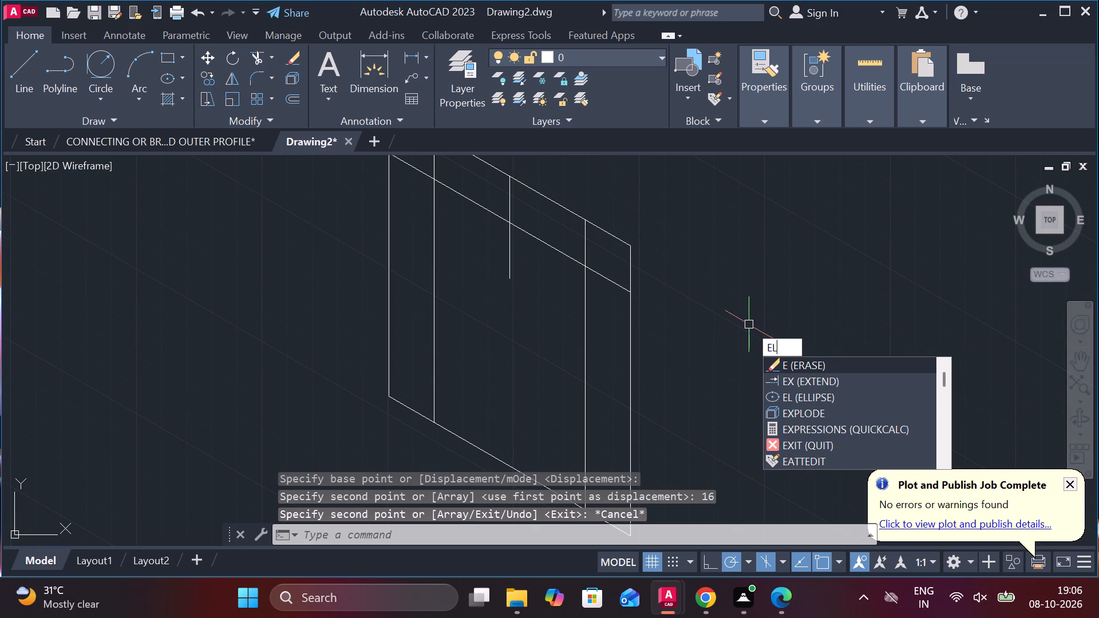
{"action": "key", "text": "Return"}
{"action": "key", "text": "i"}
{"action": "key", "text": "Return"}
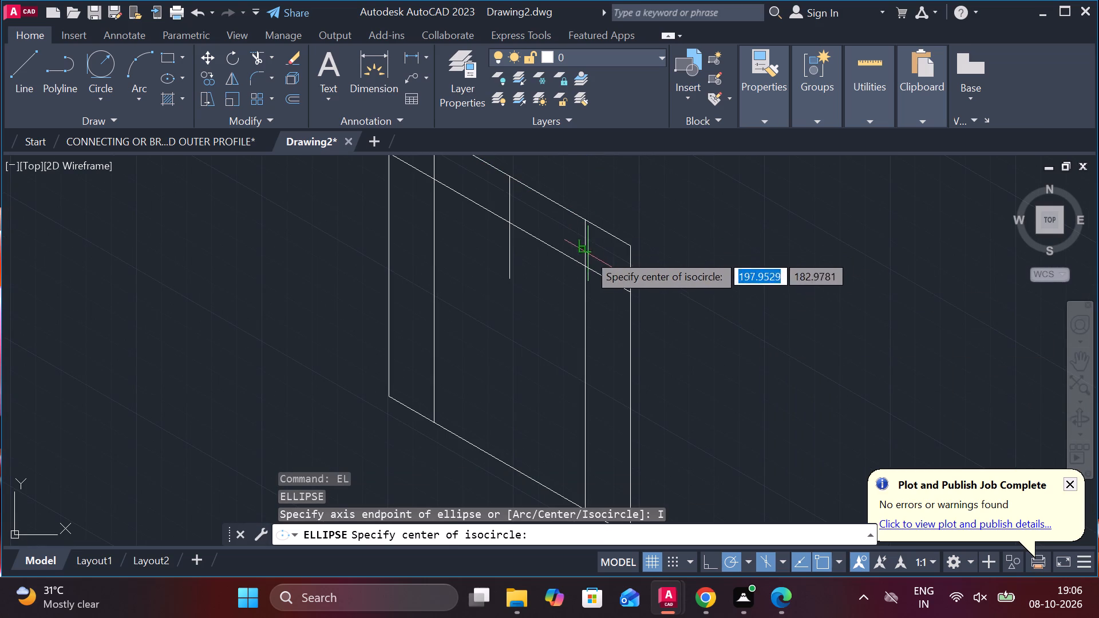
{"action": "left_click", "coordinate": [589, 266]}
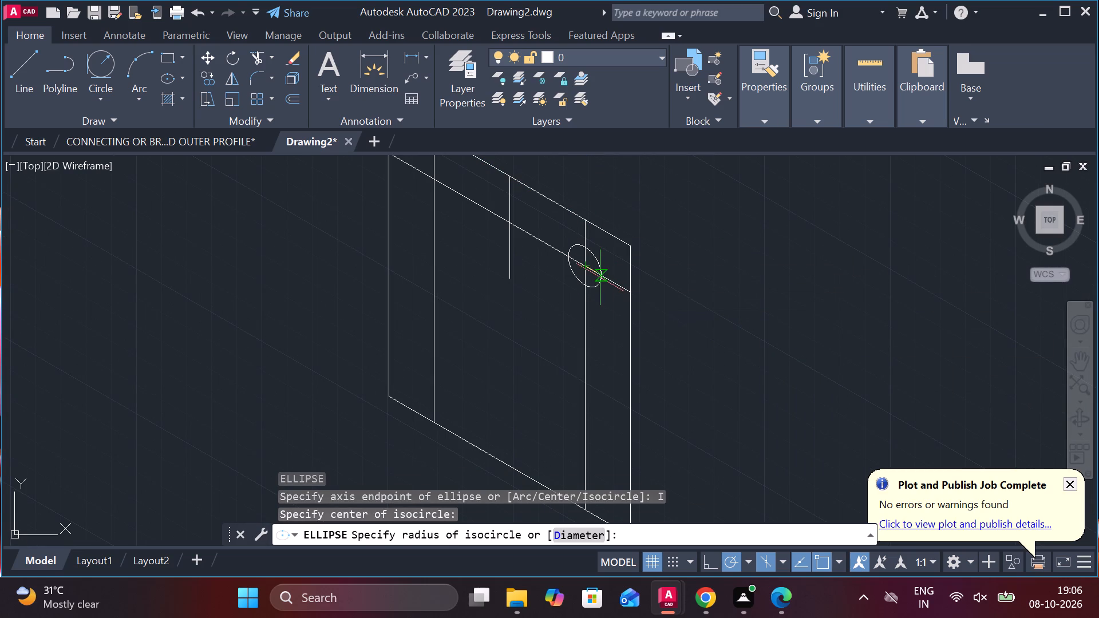
{"action": "scroll", "coordinate": [600, 278], "scroll_direction": "up", "scroll_amount": 1}
{"action": "key", "text": "d"}
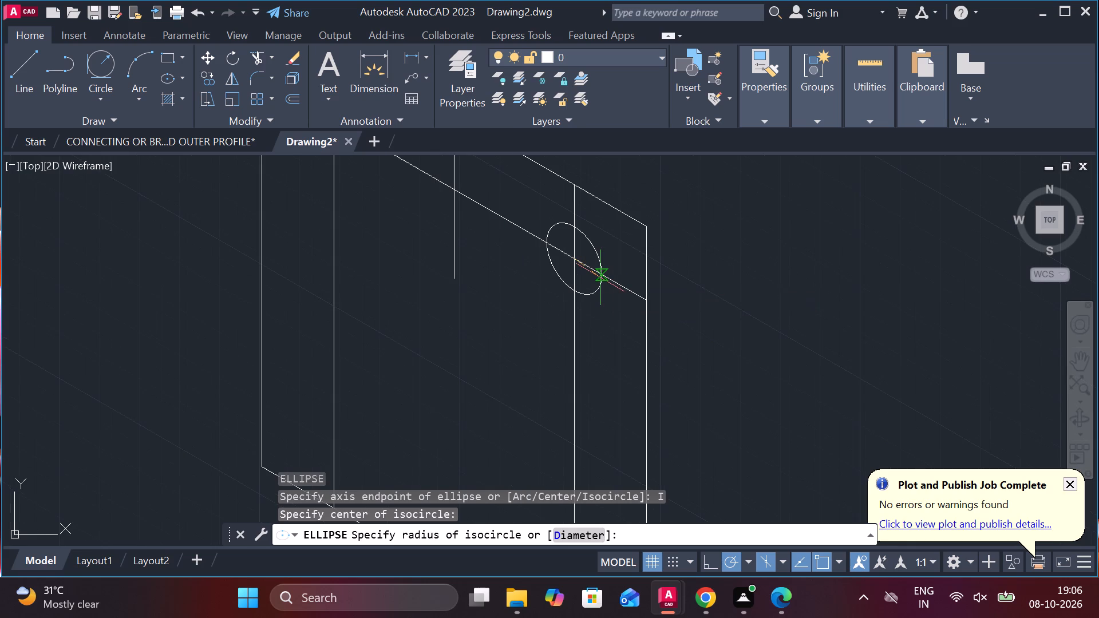
{"action": "key", "text": "Return"}
{"action": "type", "text": "16"}
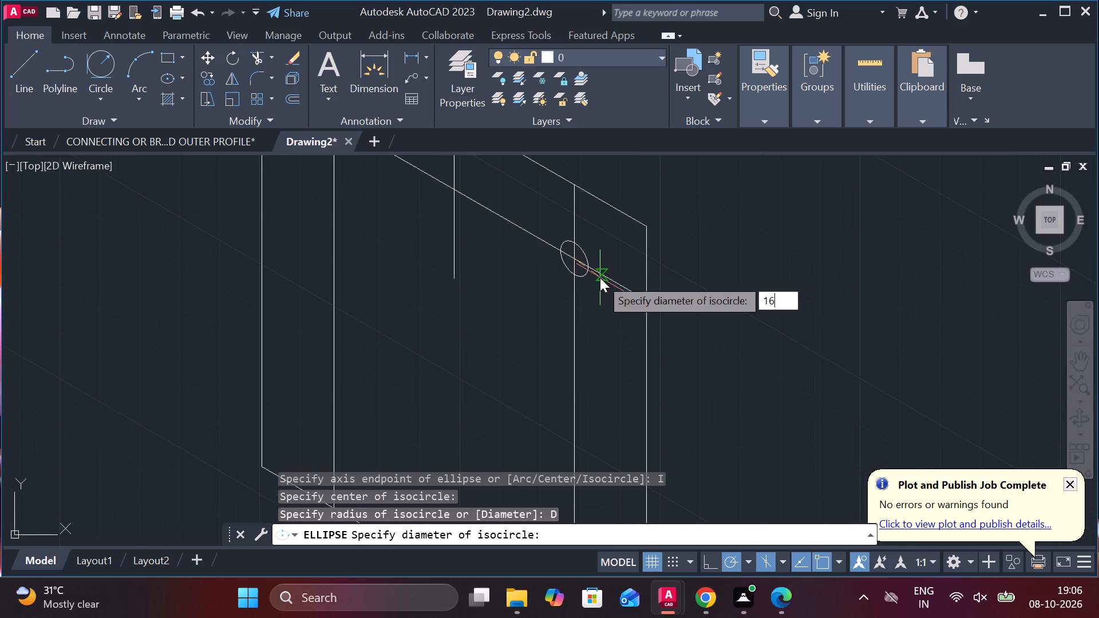
{"action": "key", "text": "Return"}
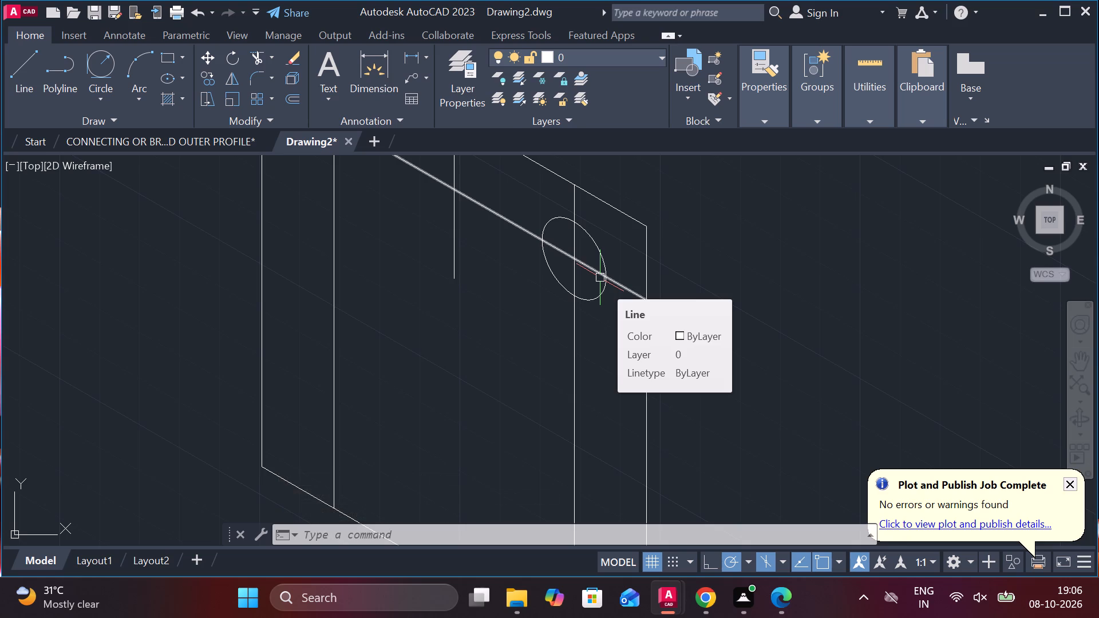
Copy the isocircle from its centre to the intersection of the lower sloping line and the left inner vertical line.
{"action": "scroll", "coordinate": [600, 278], "scroll_direction": "down", "scroll_amount": 1}
{"action": "middle_click_drag", "start_coordinate": [481, 292], "coordinate": [499, 328]}
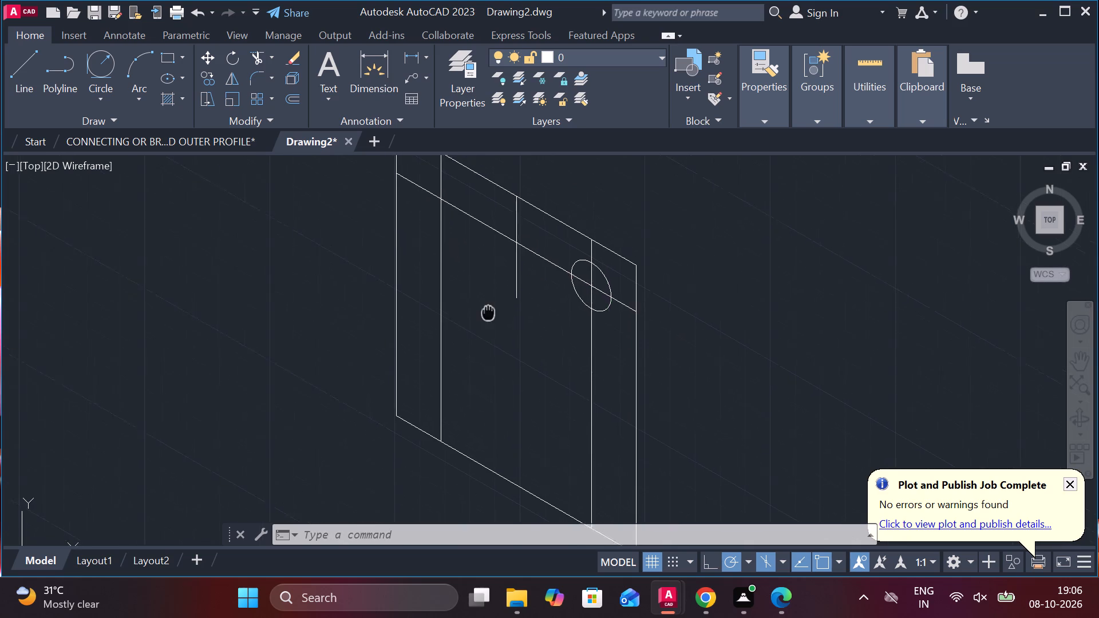
{"action": "middle_click_drag", "start_coordinate": [499, 328], "coordinate": [529, 362]}
{"action": "left_click", "coordinate": [644, 334]}
{"action": "key", "text": "c"}
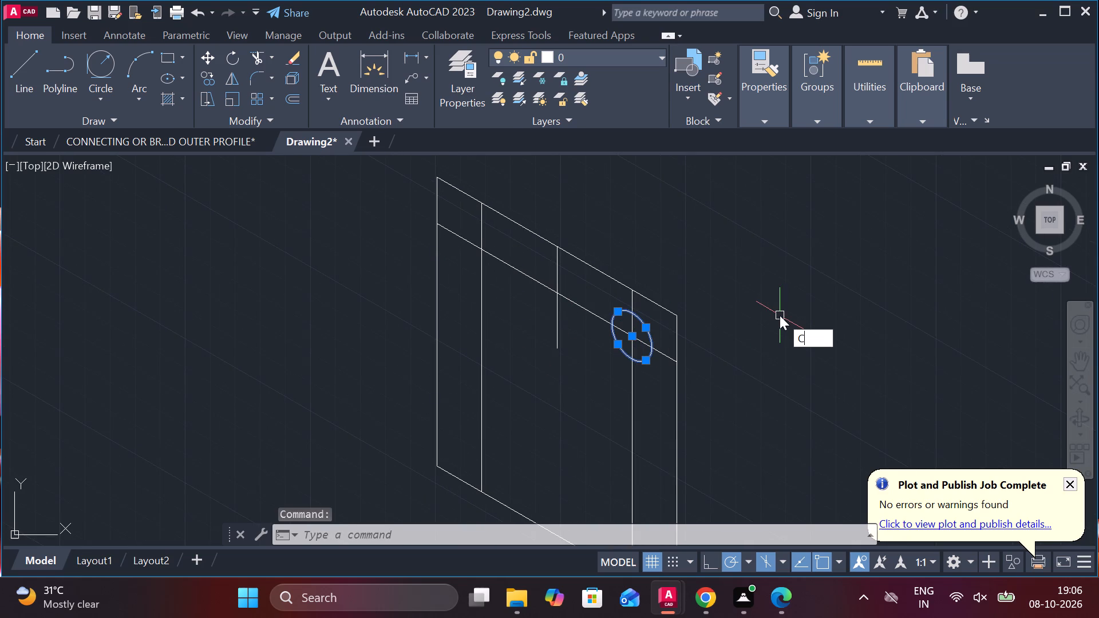
{"action": "key", "text": "o"}
{"action": "key", "text": "Return"}
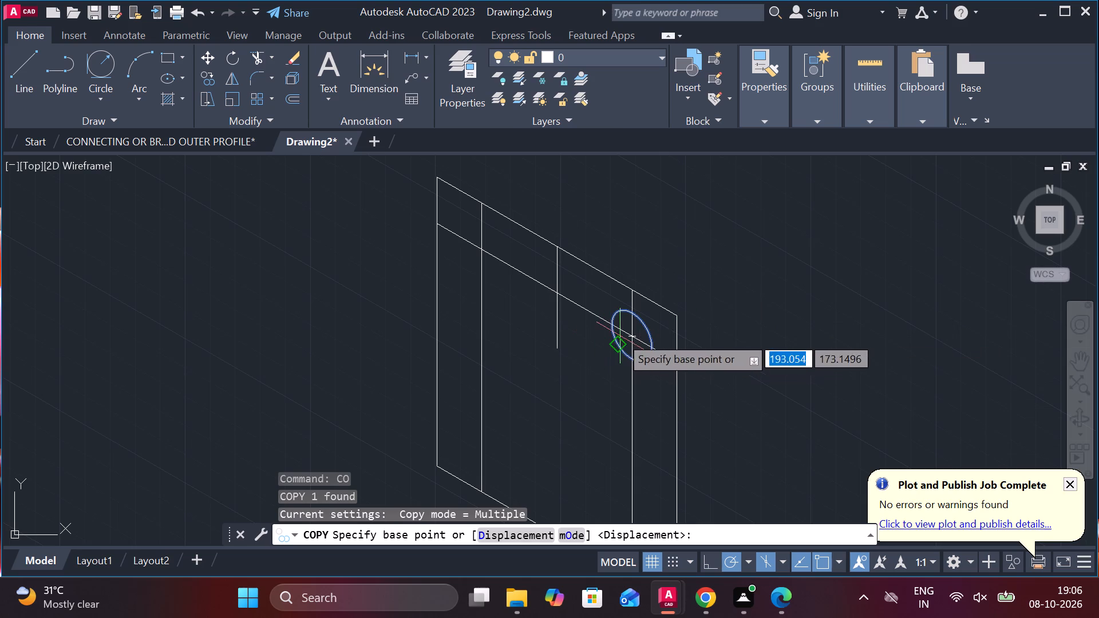
{"action": "left_click", "coordinate": [632, 336]}
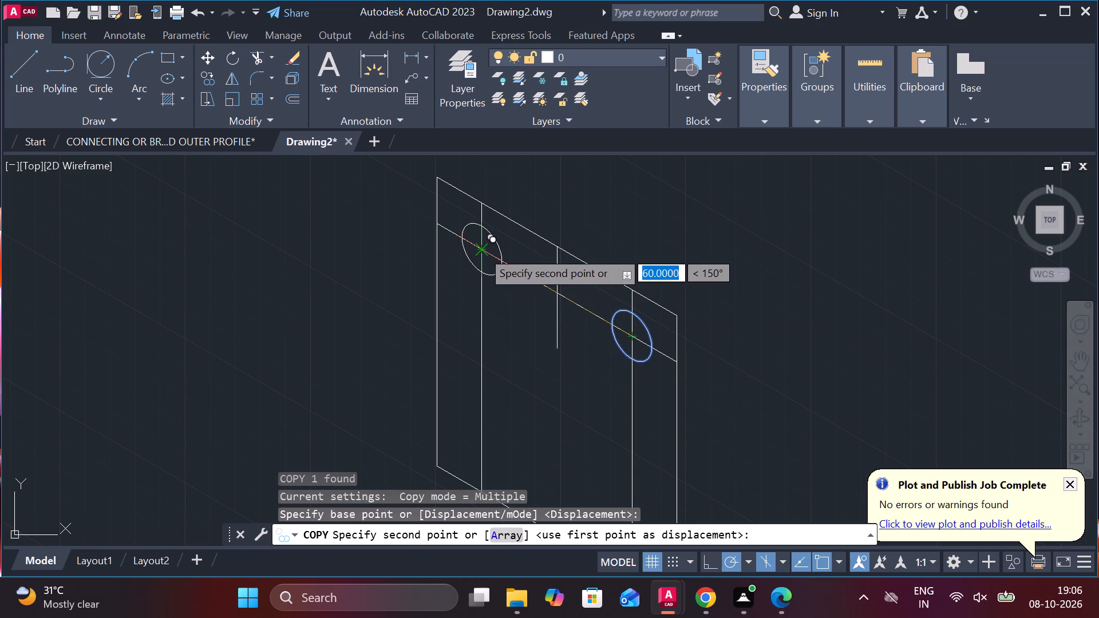
{"action": "left_click", "coordinate": [481, 250]}
{"action": "key", "text": "Escape"}
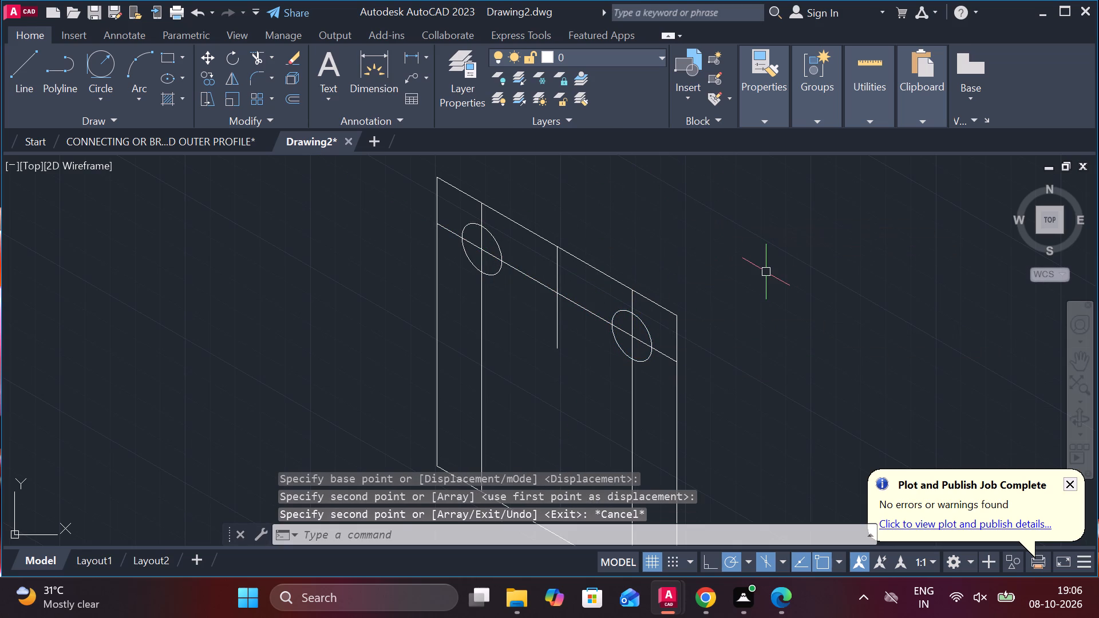
Fillet the corner between the sloping top edge and the right vertical edge with a radius of 16.
{"action": "key", "text": "f"}
{"action": "key", "text": "Return"}
{"action": "key", "text": "r"}
{"action": "key", "text": "Return"}
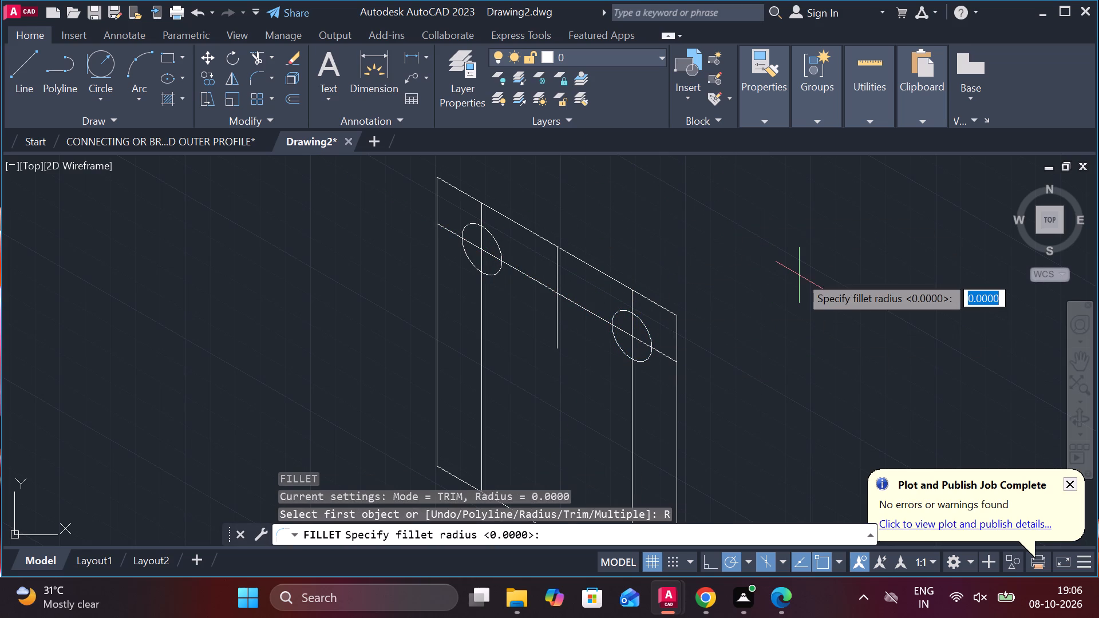
{"action": "key", "text": "1"}
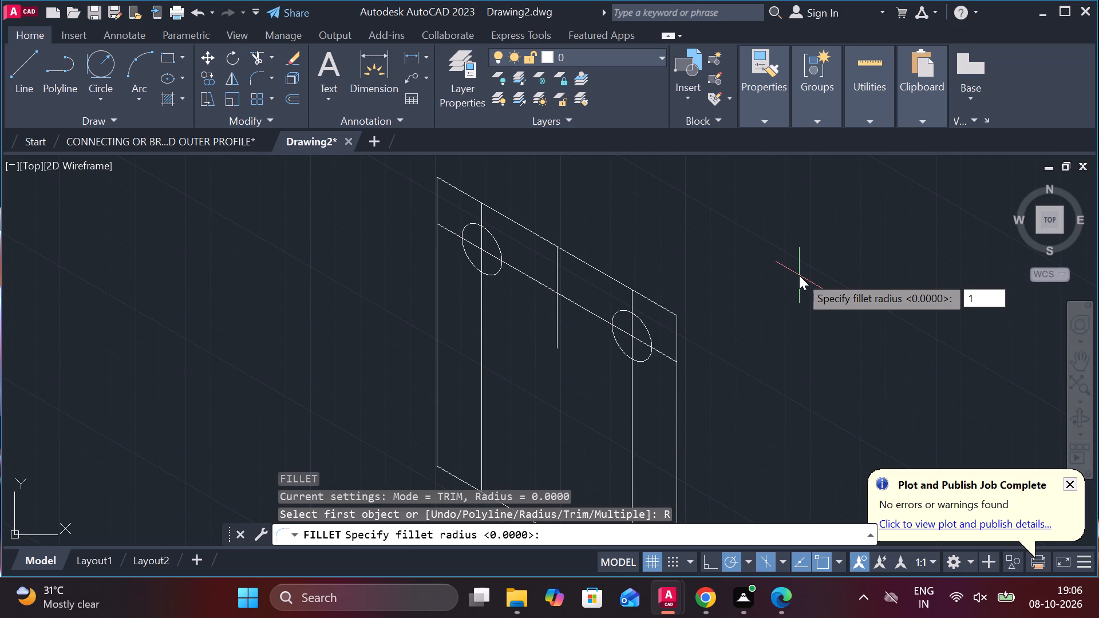
{"action": "key", "text": "6"}
{"action": "key", "text": "Return"}
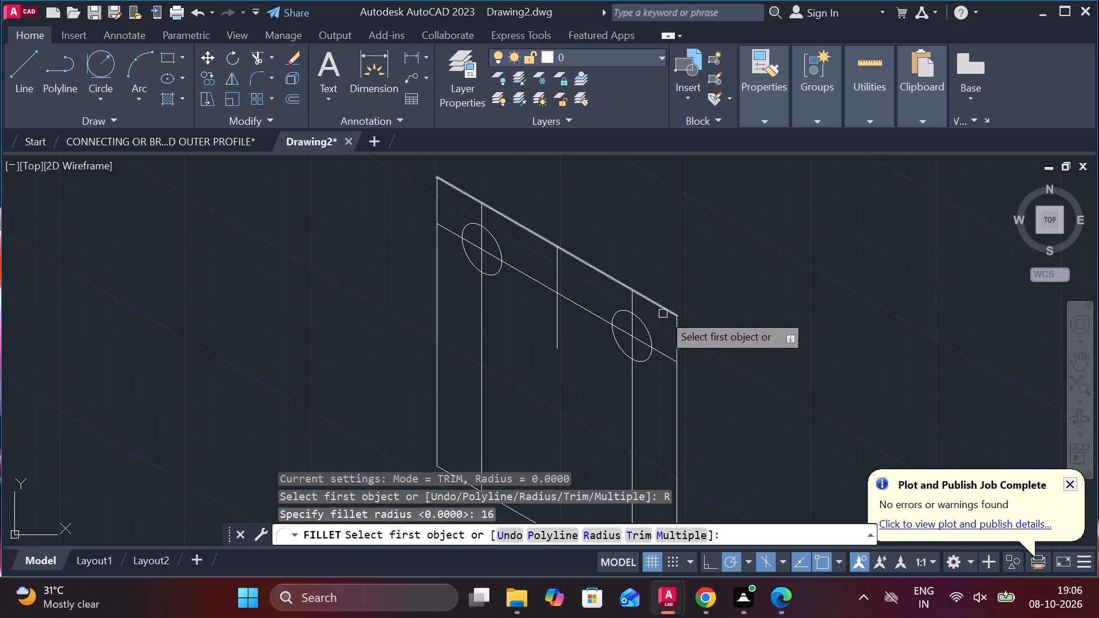
{"action": "left_click", "coordinate": [657, 309]}
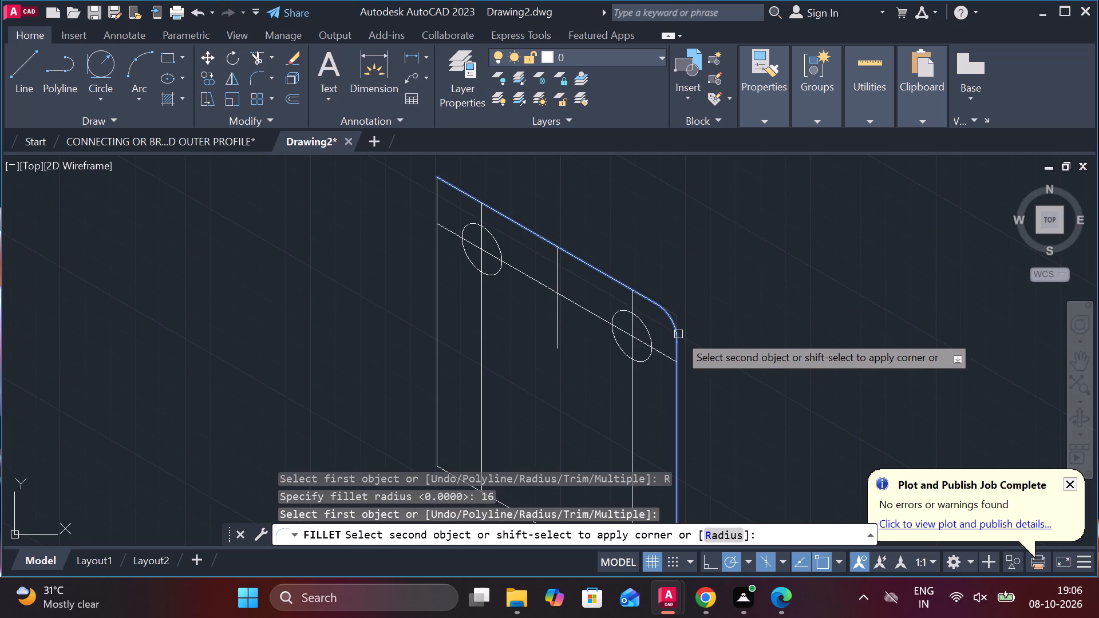
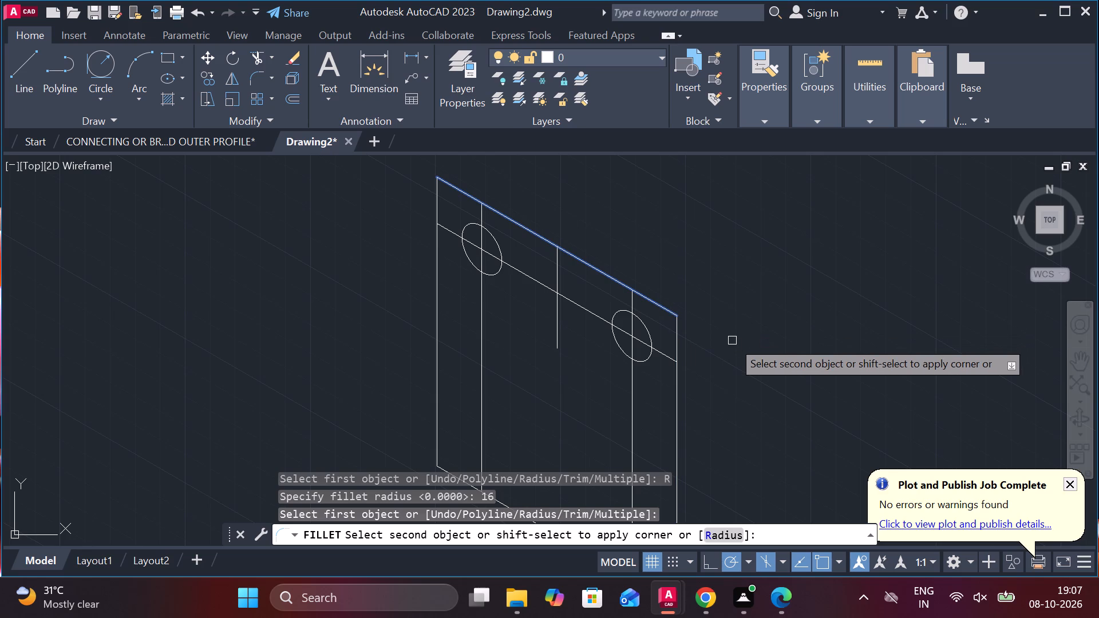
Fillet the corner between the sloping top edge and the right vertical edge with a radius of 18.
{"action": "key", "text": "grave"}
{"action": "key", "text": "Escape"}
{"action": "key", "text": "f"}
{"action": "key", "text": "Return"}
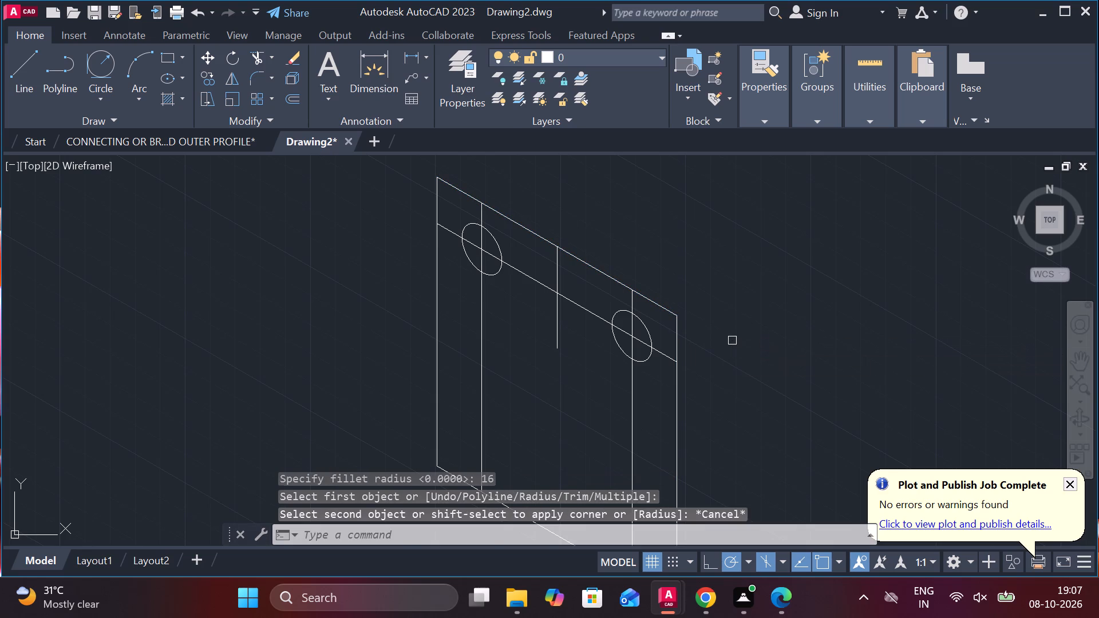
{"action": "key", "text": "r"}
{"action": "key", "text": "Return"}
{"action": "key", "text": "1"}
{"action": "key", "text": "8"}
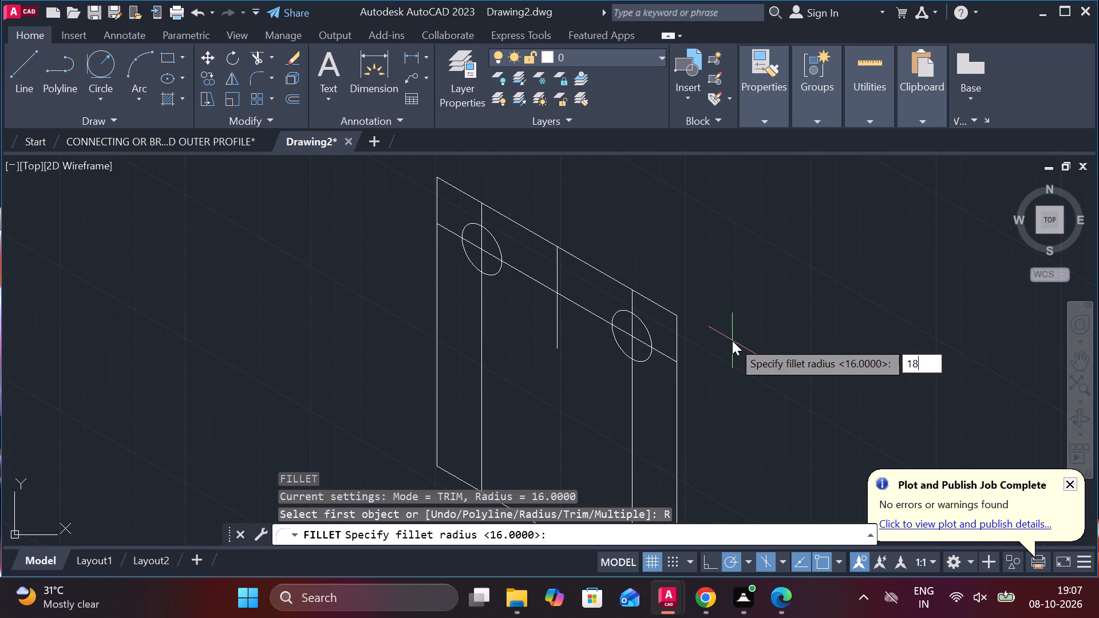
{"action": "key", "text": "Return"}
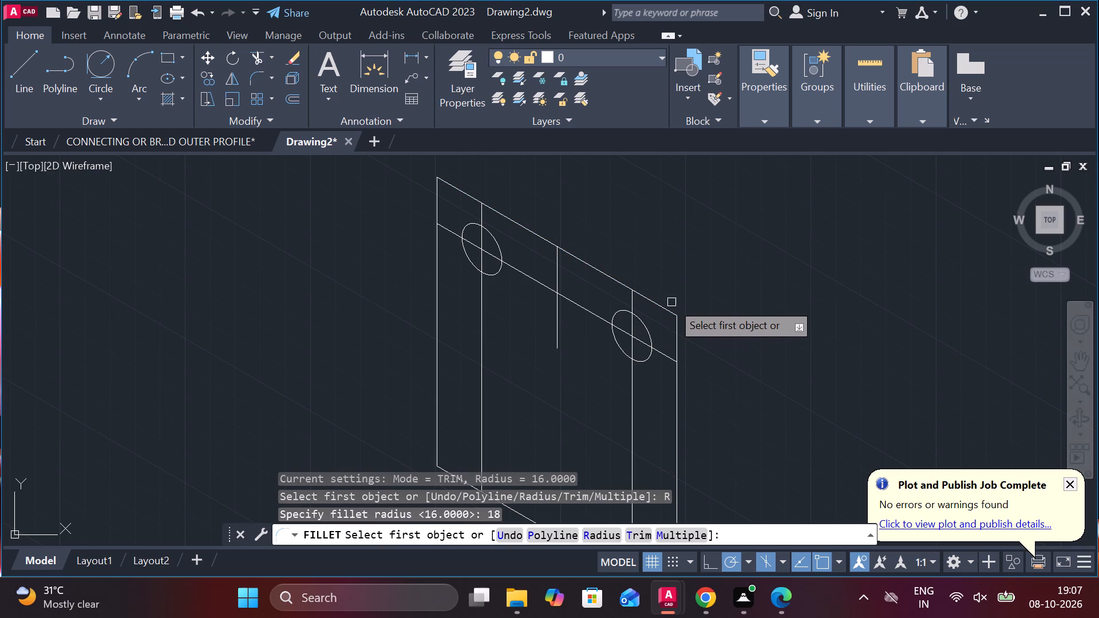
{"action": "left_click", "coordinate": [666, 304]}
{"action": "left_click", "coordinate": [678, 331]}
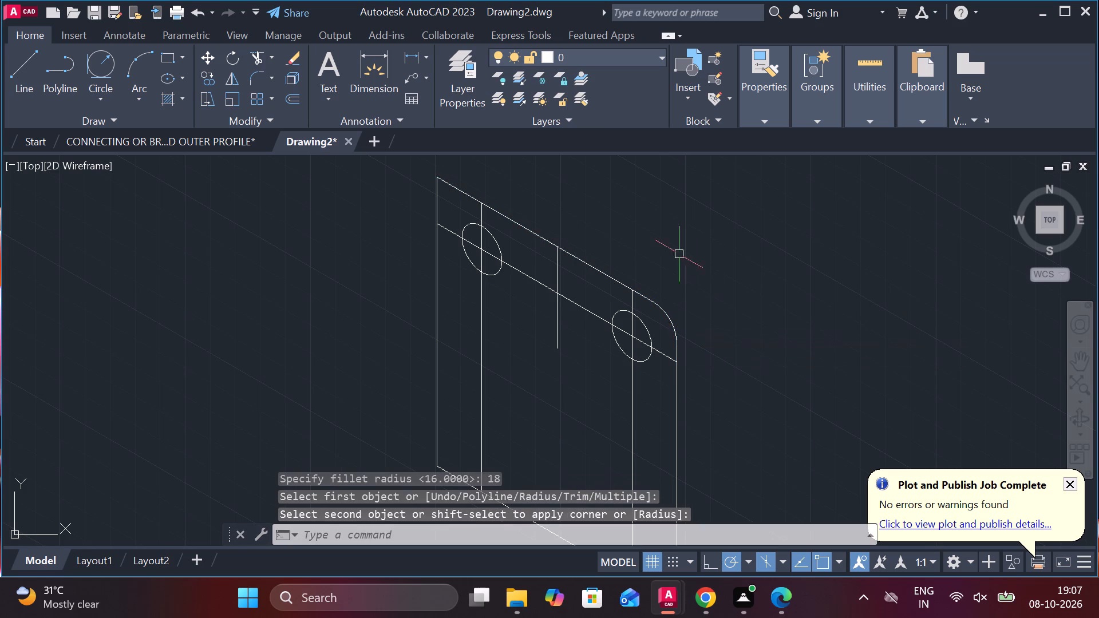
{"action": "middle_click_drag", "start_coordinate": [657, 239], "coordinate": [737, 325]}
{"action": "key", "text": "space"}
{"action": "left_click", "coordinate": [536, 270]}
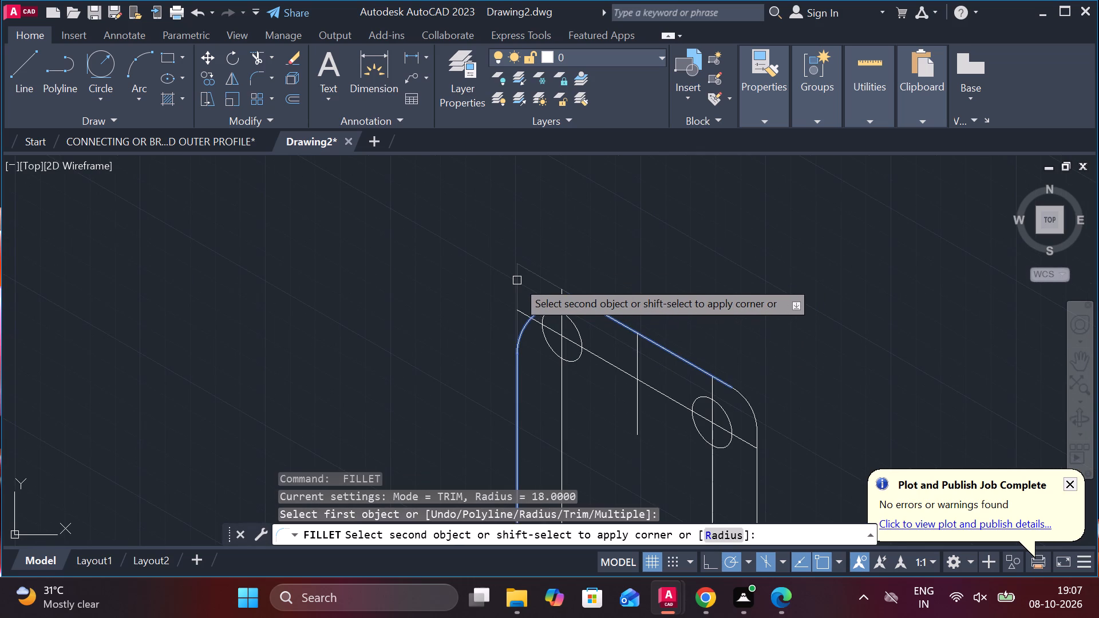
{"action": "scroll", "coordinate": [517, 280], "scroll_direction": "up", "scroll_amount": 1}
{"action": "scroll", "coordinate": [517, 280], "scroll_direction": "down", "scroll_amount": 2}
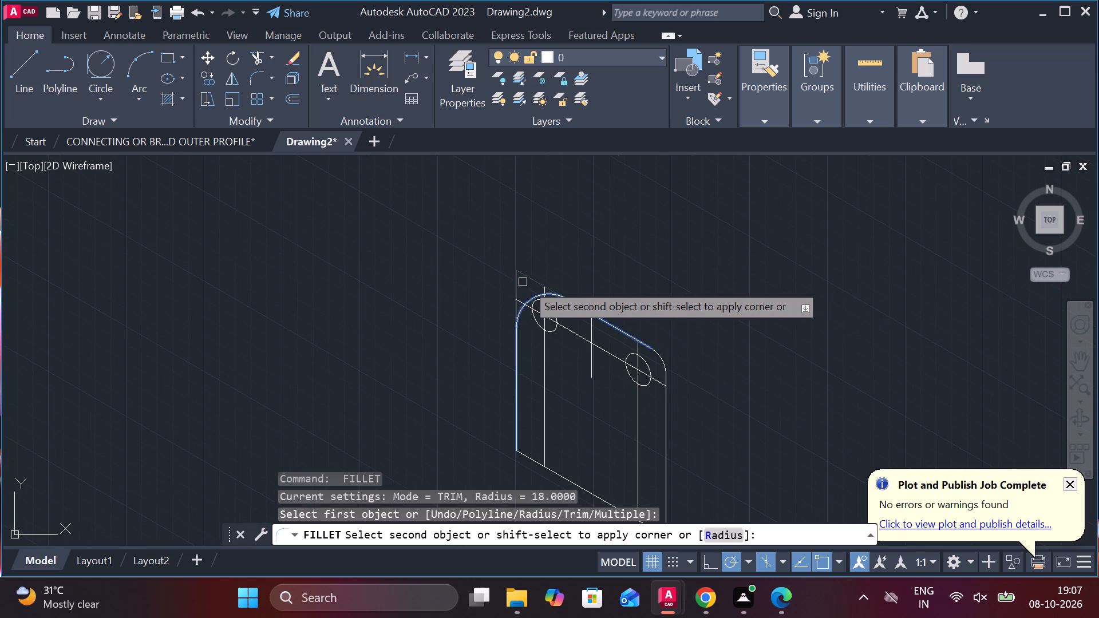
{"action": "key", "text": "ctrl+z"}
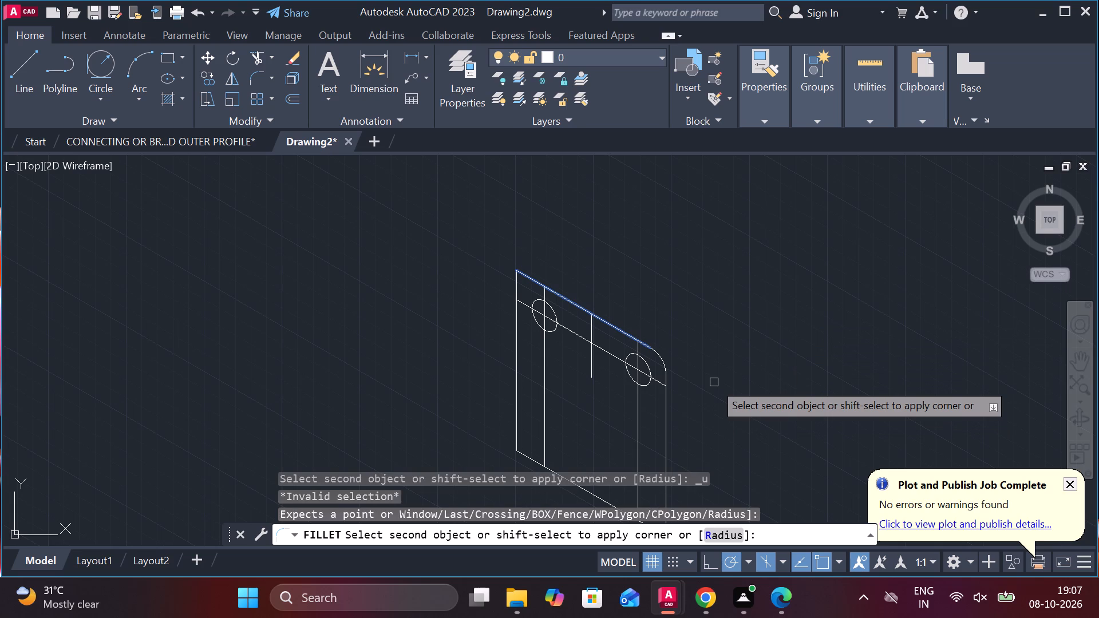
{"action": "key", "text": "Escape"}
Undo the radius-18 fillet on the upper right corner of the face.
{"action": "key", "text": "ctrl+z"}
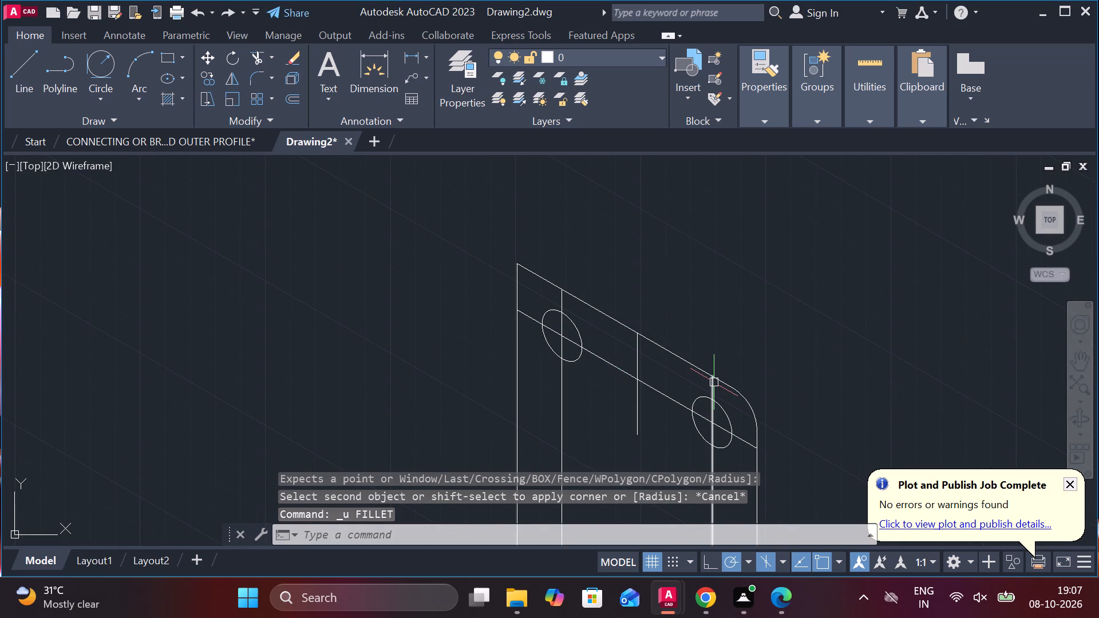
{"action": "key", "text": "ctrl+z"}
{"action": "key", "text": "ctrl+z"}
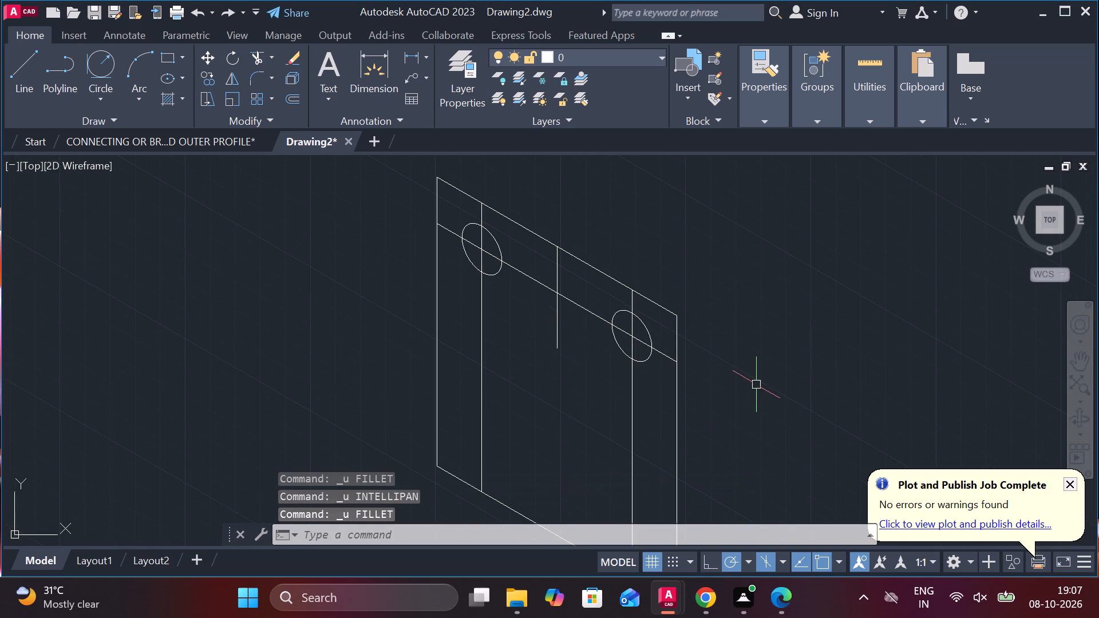
Fillet the corner between the sloping top edge and the right vertical edge with a radius of 16.
{"action": "key", "text": "f"}
{"action": "key", "text": "Return"}
{"action": "key", "text": "r"}
{"action": "key", "text": "Return"}
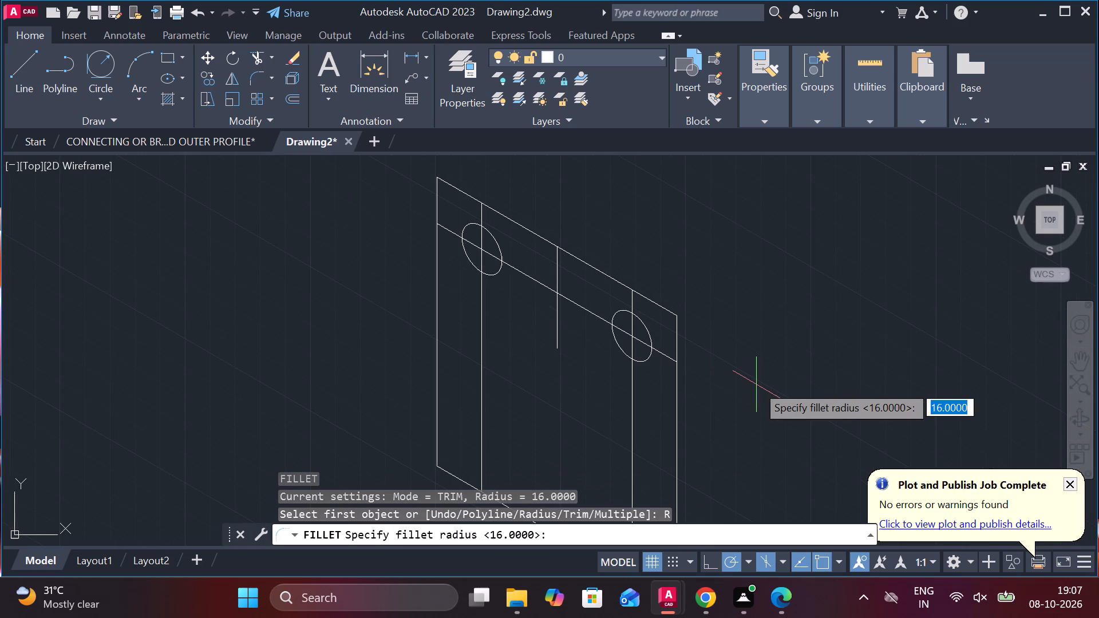
{"action": "key", "text": "space"}
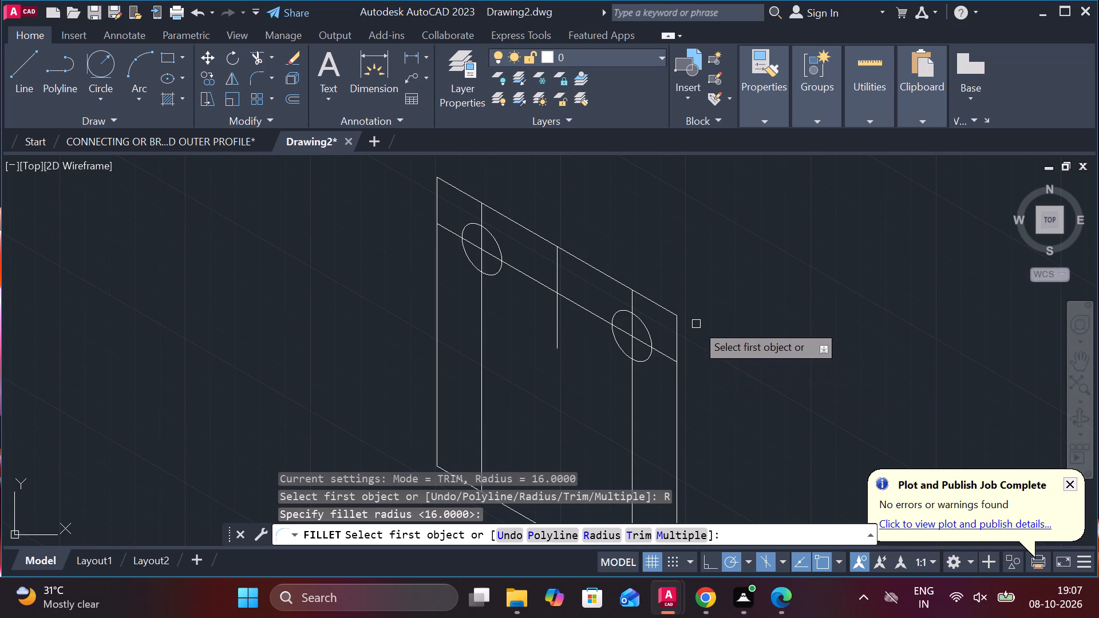
{"action": "left_click", "coordinate": [662, 304]}
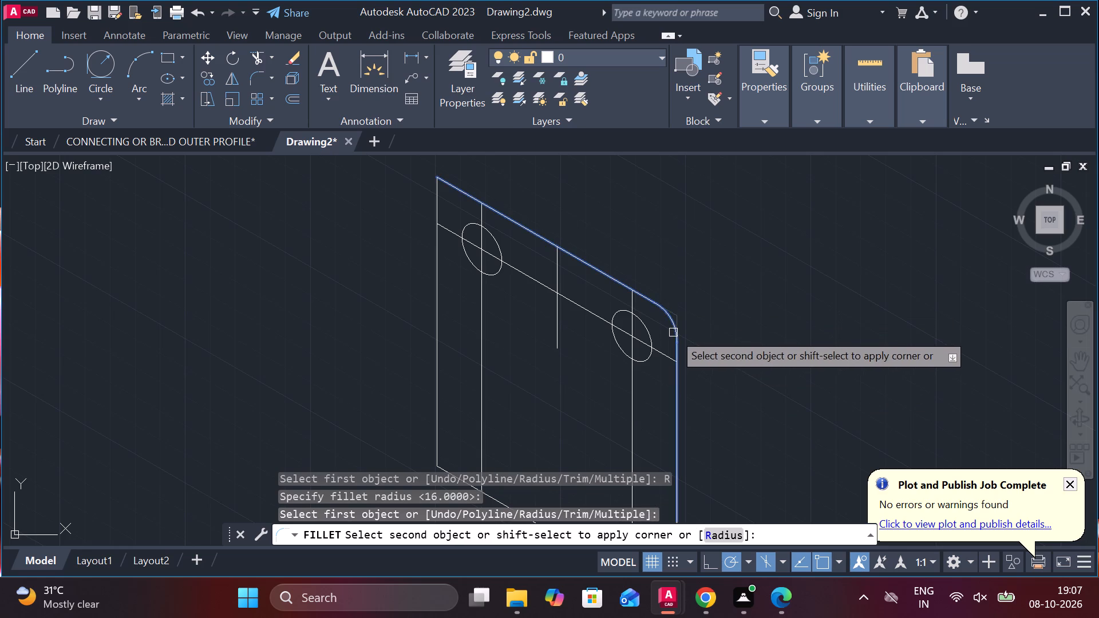
{"action": "left_click", "coordinate": [673, 332]}
Fillet the corner between the sloping top edge and the left vertical edge with the same radius of 16.
{"action": "key", "text": "space"}
{"action": "left_click", "coordinate": [453, 187]}
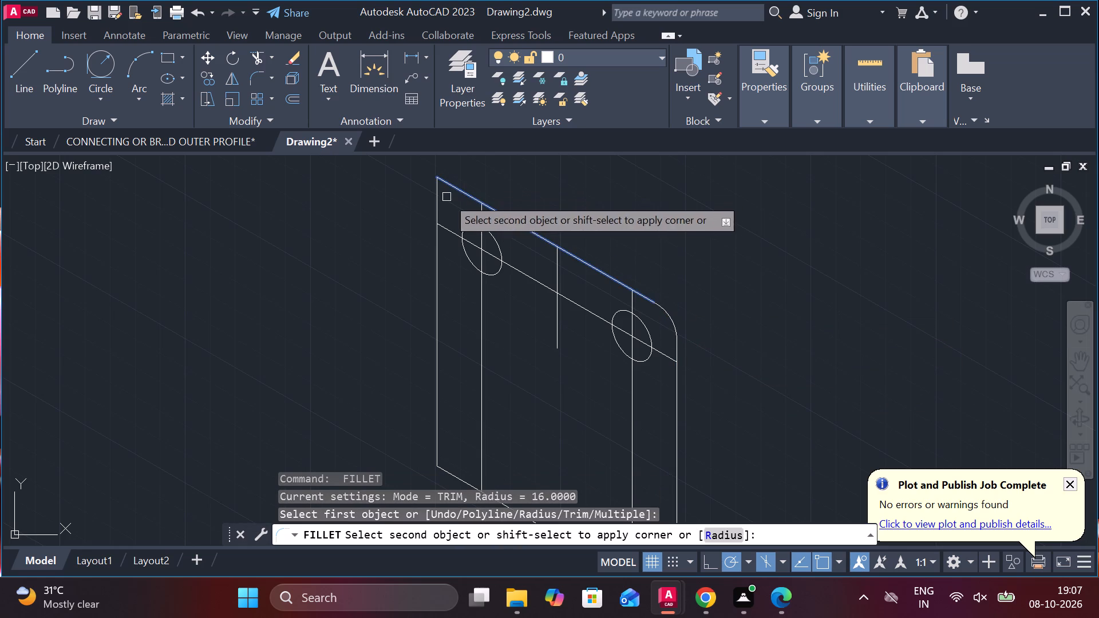
{"action": "left_click", "coordinate": [440, 197]}
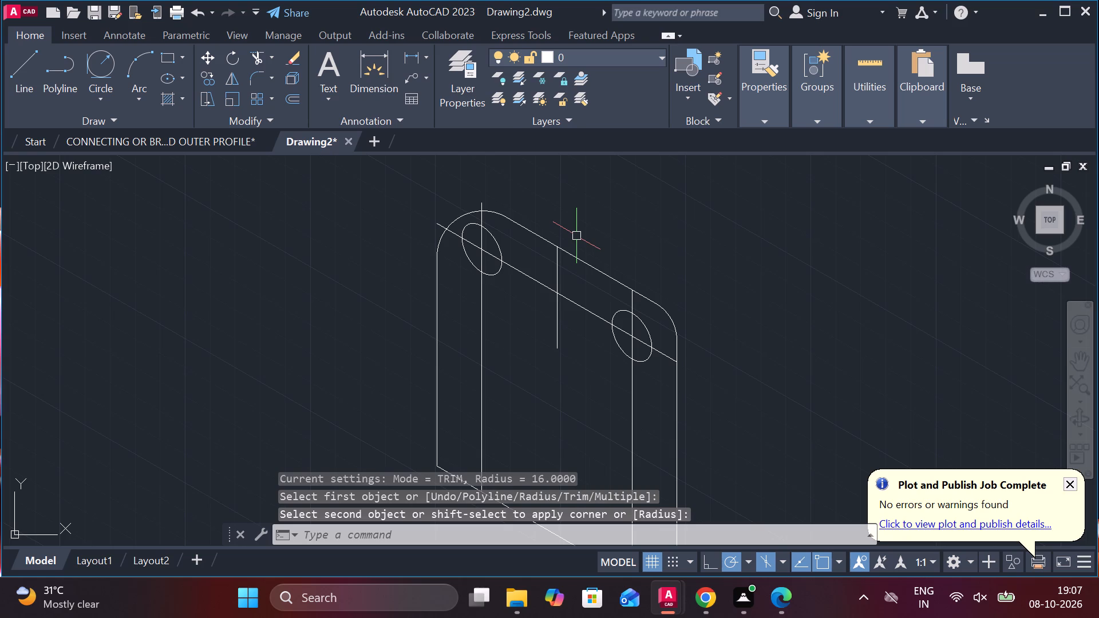
Copy the entire face with its holes and inner lines 18 units along the 30° direction from its lower right corner.
{"action": "scroll", "coordinate": [576, 236], "scroll_direction": "up", "scroll_amount": 2}
{"action": "scroll", "coordinate": [578, 236], "scroll_direction": "down", "scroll_amount": 2}
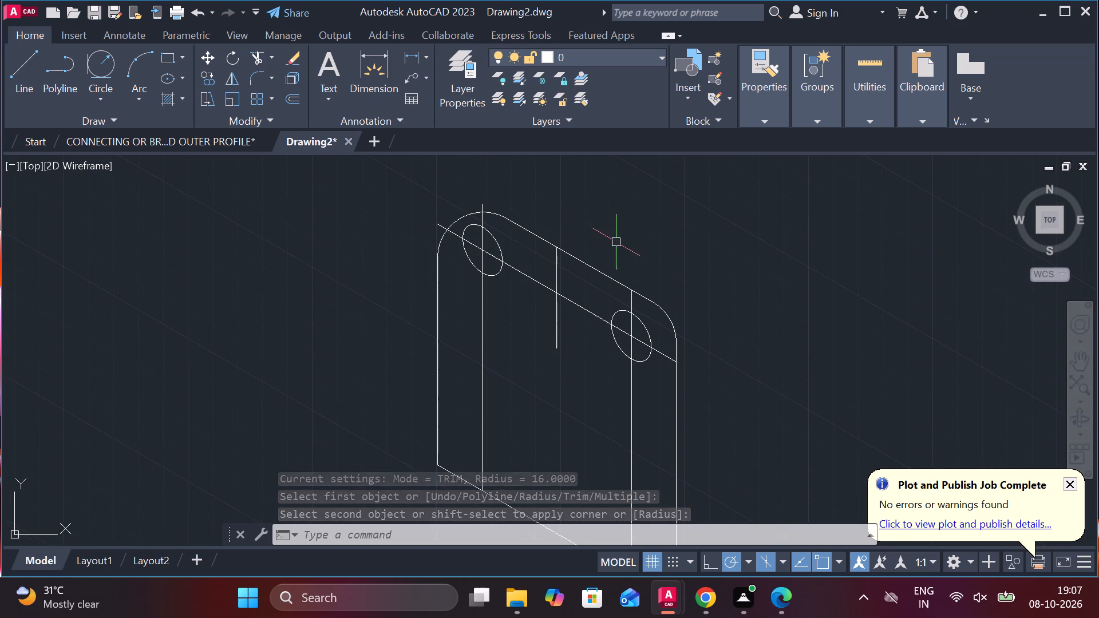
{"action": "scroll", "coordinate": [728, 244], "scroll_direction": "down", "scroll_amount": 1}
{"action": "key", "text": "Escape"}
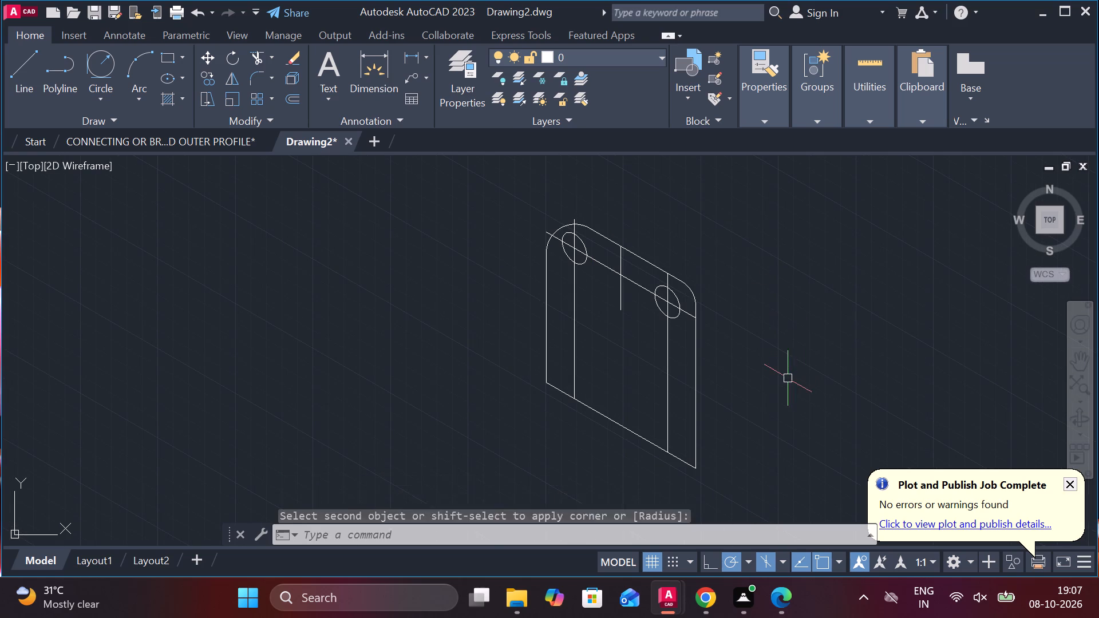
{"action": "scroll", "coordinate": [723, 345], "scroll_direction": "up", "scroll_amount": 1}
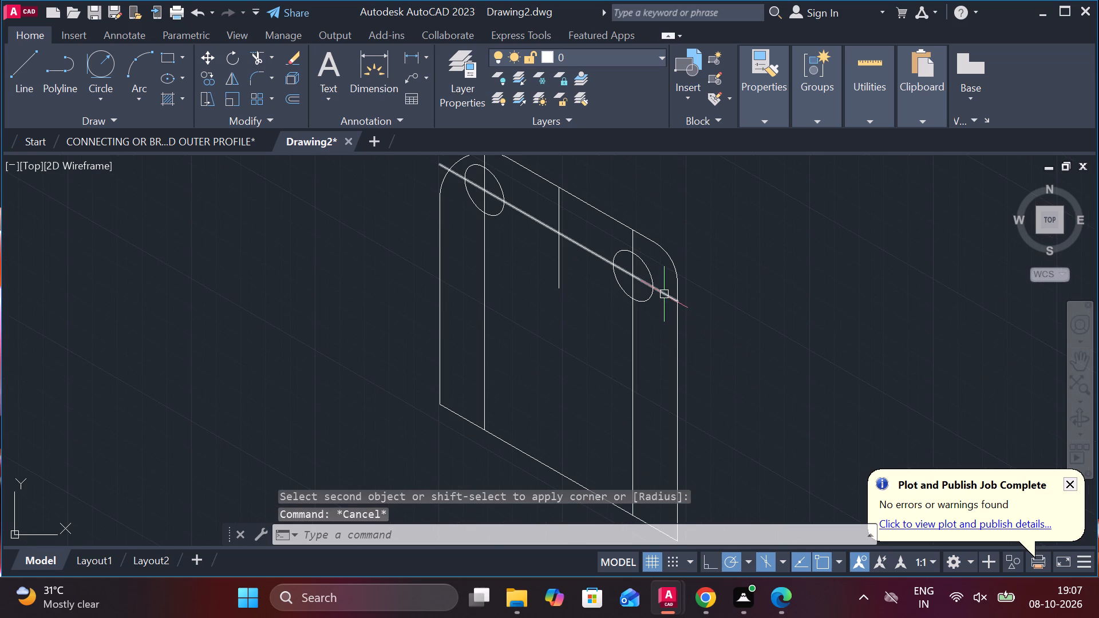
{"action": "scroll", "coordinate": [679, 361], "scroll_direction": "down", "scroll_amount": 1}
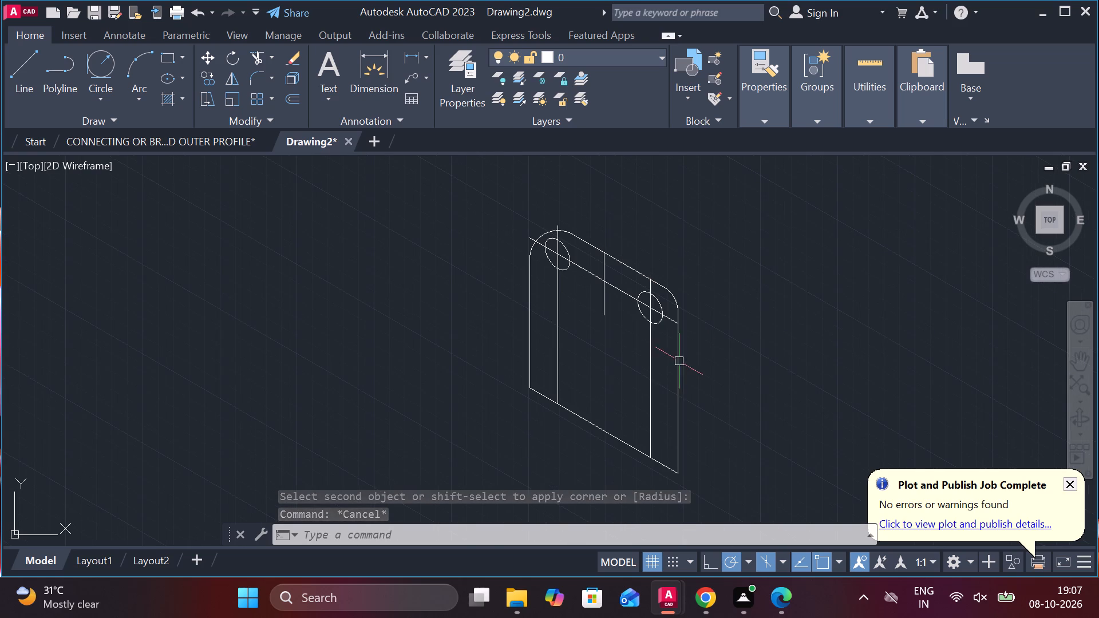
{"action": "left_click_drag", "start_coordinate": [491, 195], "coordinate": [547, 242]}
{"action": "left_click", "coordinate": [738, 480]}
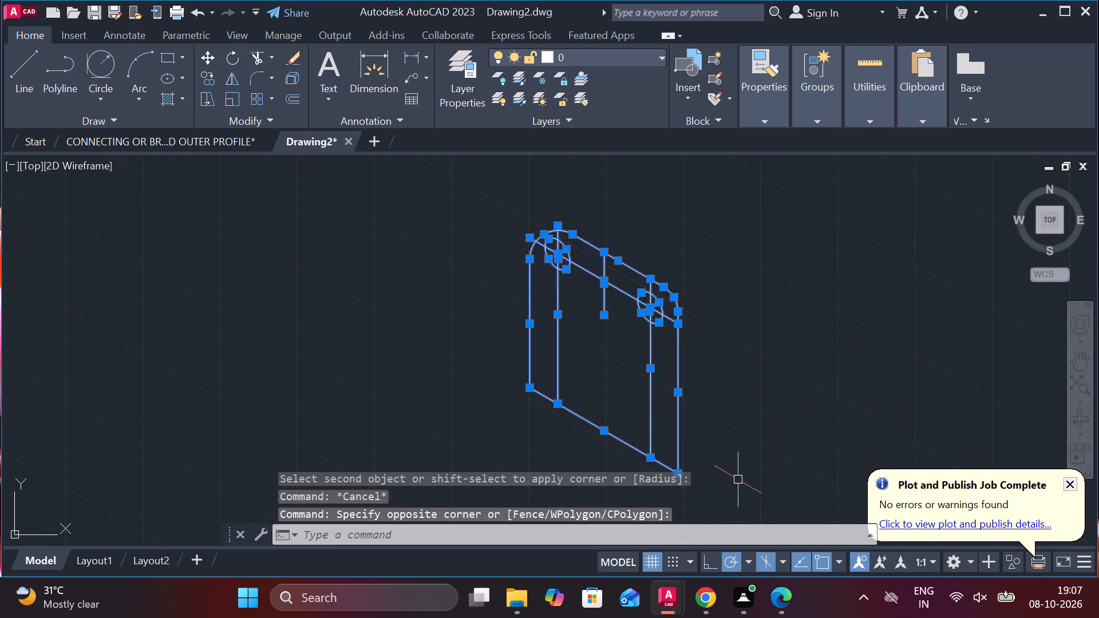
{"action": "type", "text": "CO"}
{"action": "key", "text": "Return"}
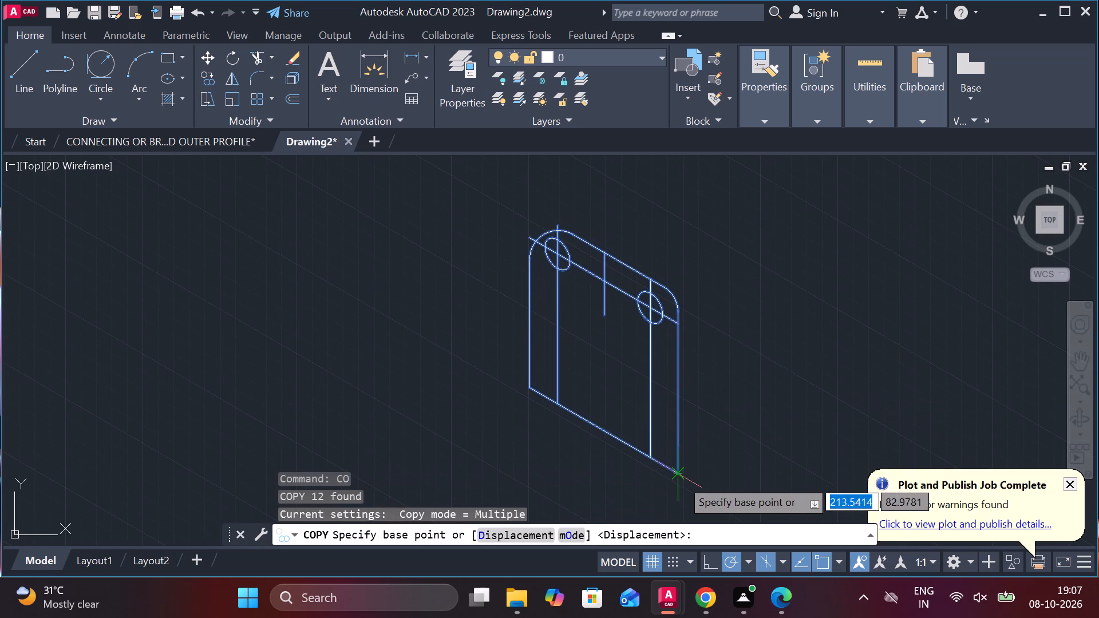
{"action": "left_click", "coordinate": [681, 472]}
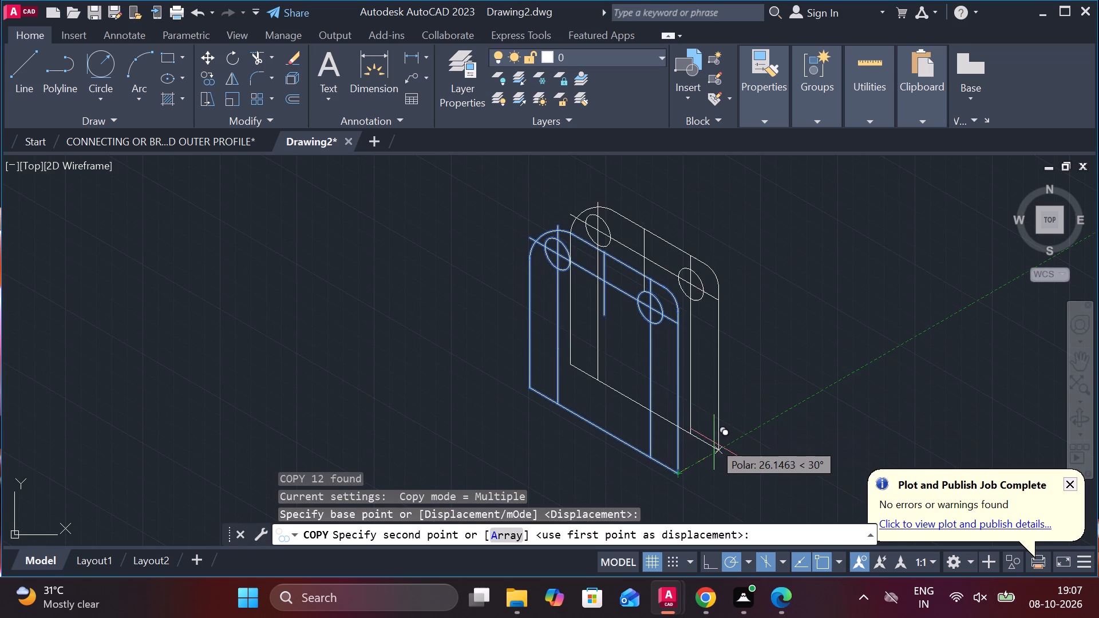
{"action": "scroll", "coordinate": [713, 444], "scroll_direction": "up", "scroll_amount": 1}
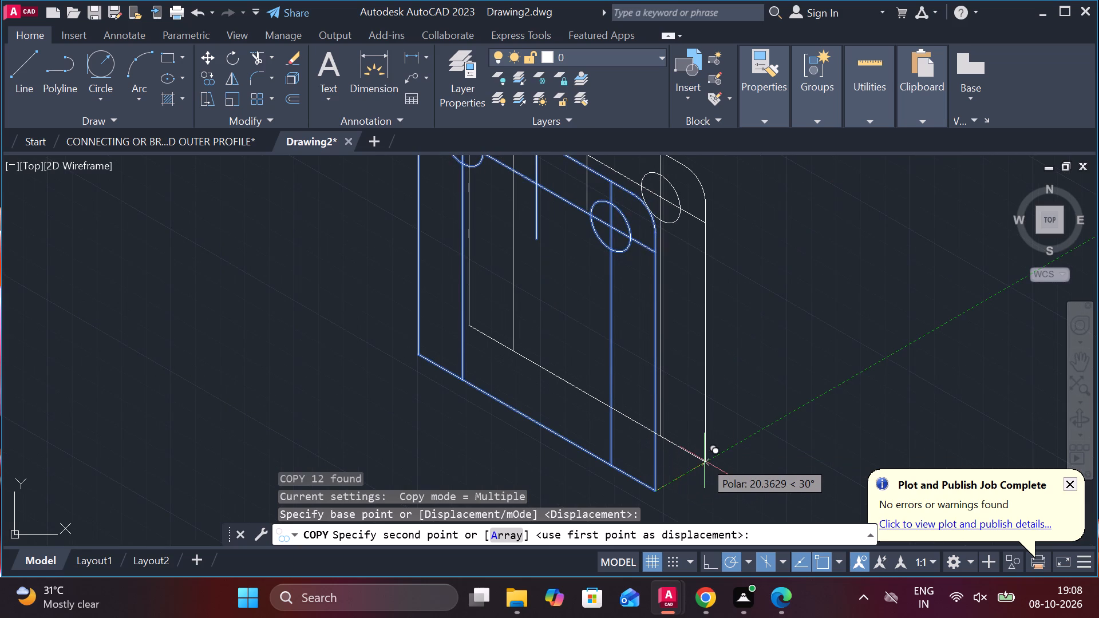
{"action": "type", "text": "18"}
{"action": "key", "text": "Return"}
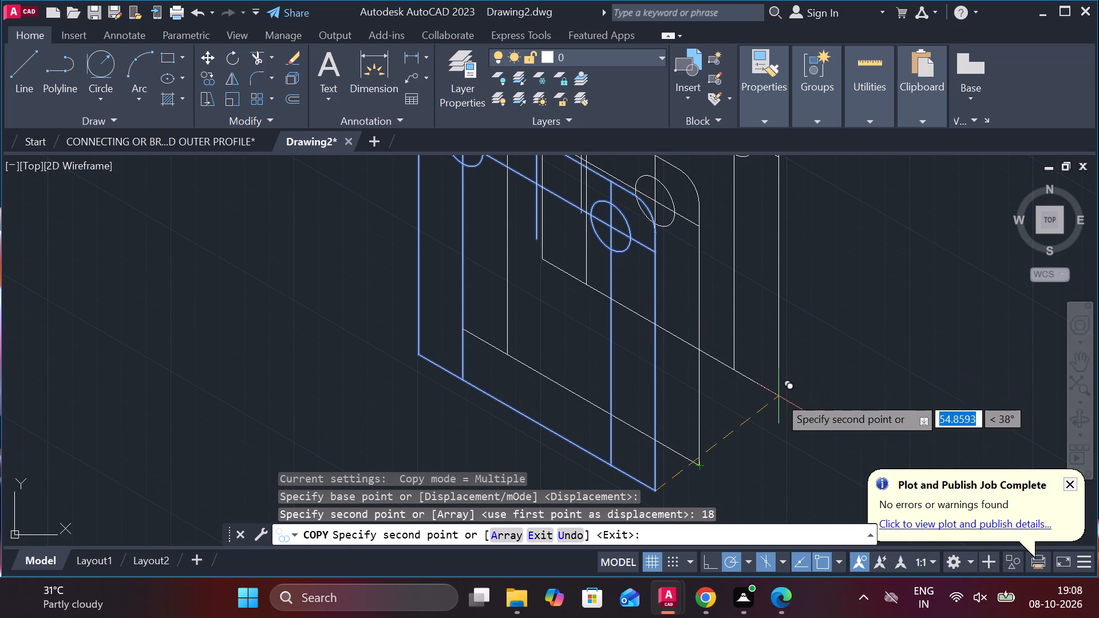
Undo the 18-unit copy and place the face copy 16 units along the 30° direction instead.
{"action": "key", "text": "ctrl+z"}
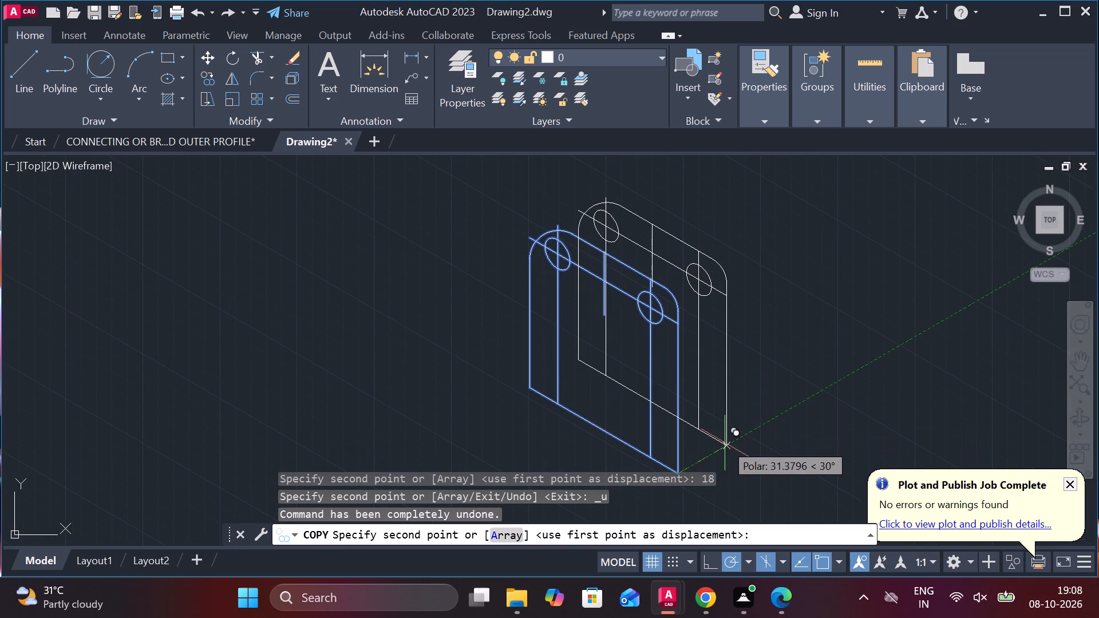
{"action": "type", "text": "16"}
{"action": "key", "text": "Return"}
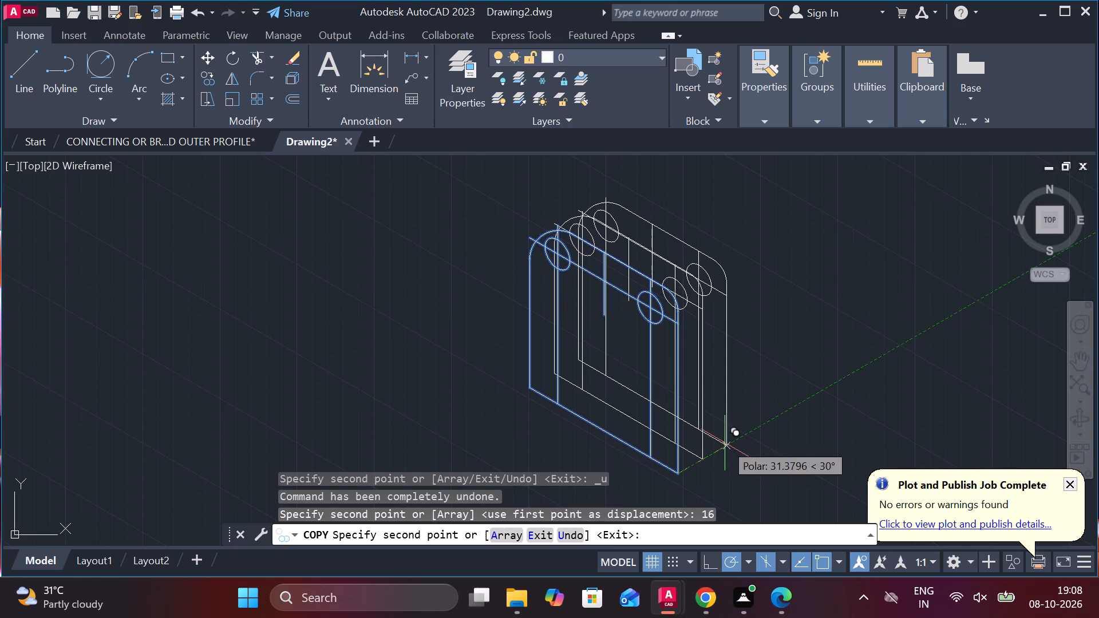
{"action": "key", "text": "Escape"}
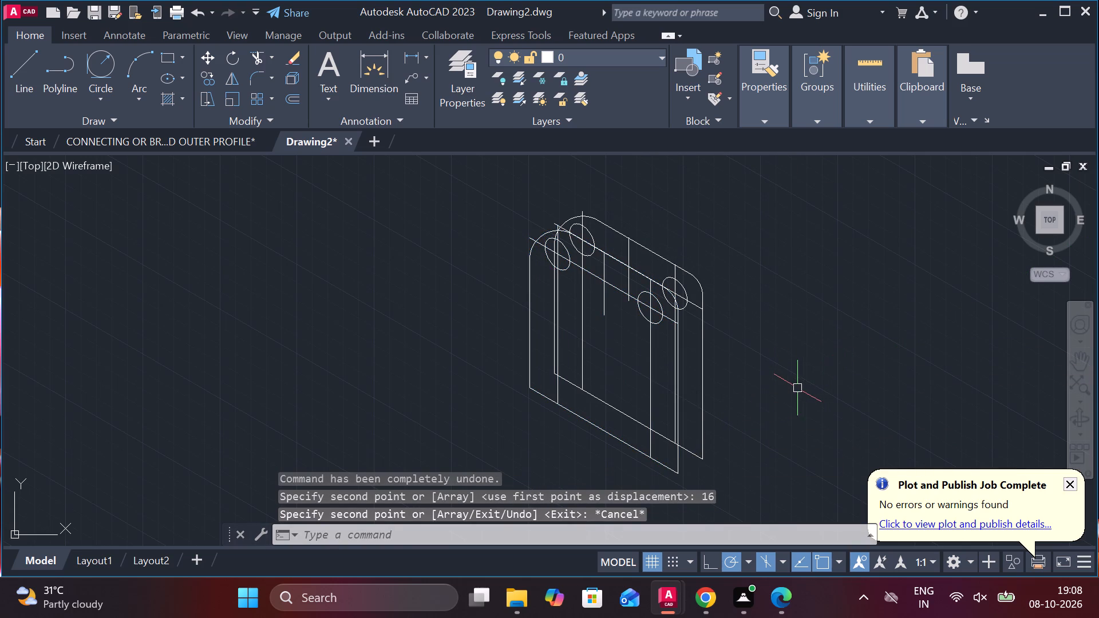
Draw a line joining the lower right corners of the original and copied faces.
{"action": "key", "text": "l"}
{"action": "key", "text": "Return"}
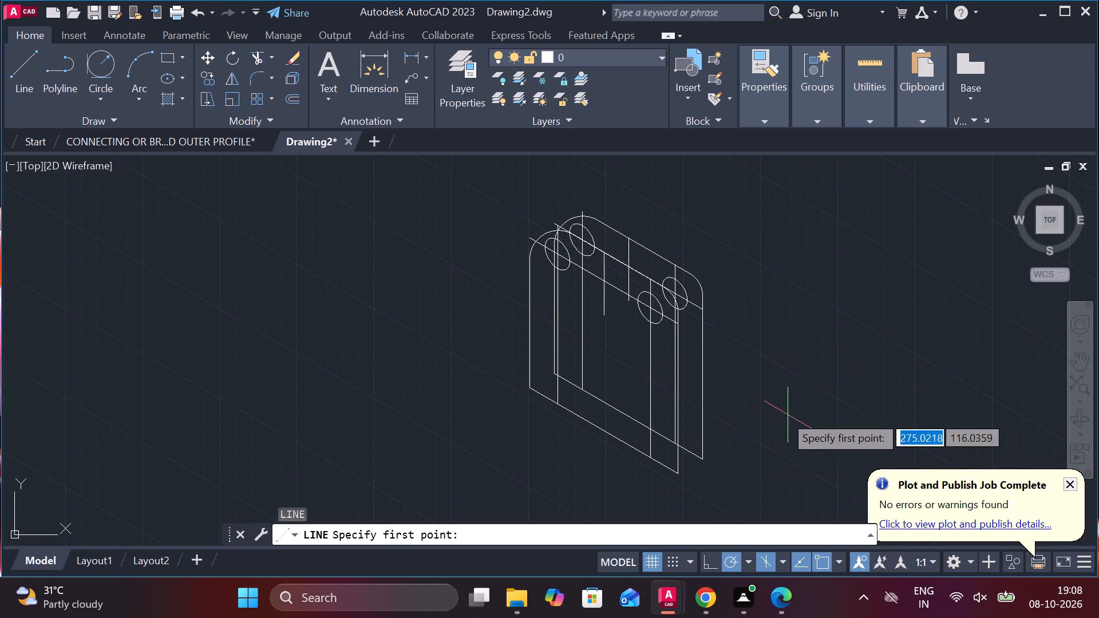
{"action": "left_click", "coordinate": [672, 473]}
{"action": "left_click", "coordinate": [708, 455]}
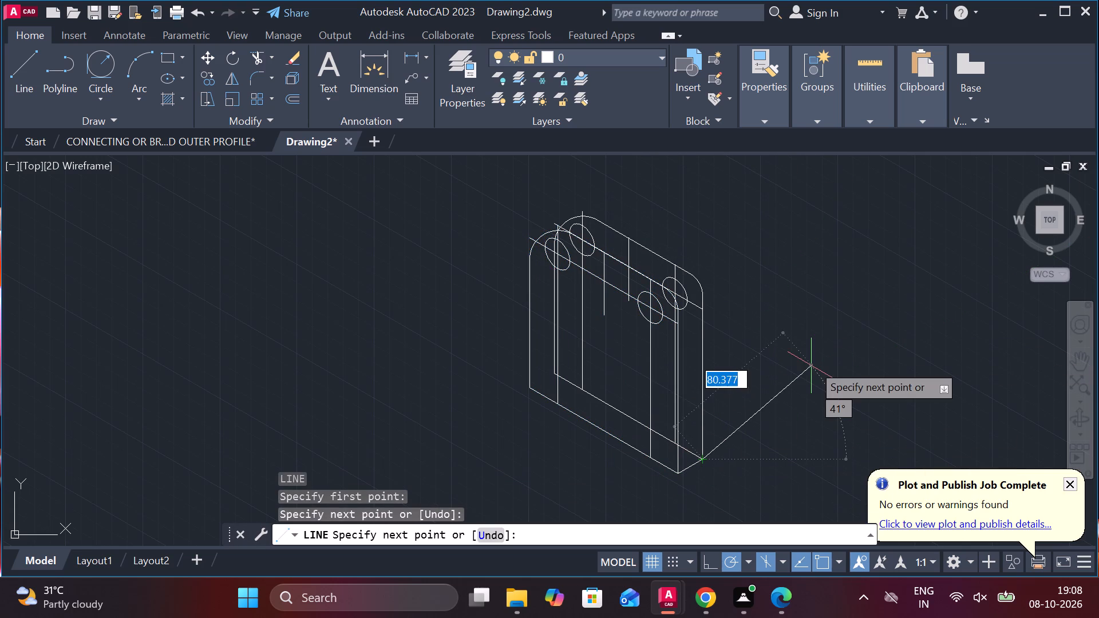
{"action": "key", "text": "Escape"}
Trim away the rear face's right hole and the centre-line segments passing through it.
{"action": "middle_click_drag", "start_coordinate": [757, 343], "coordinate": [808, 410]}
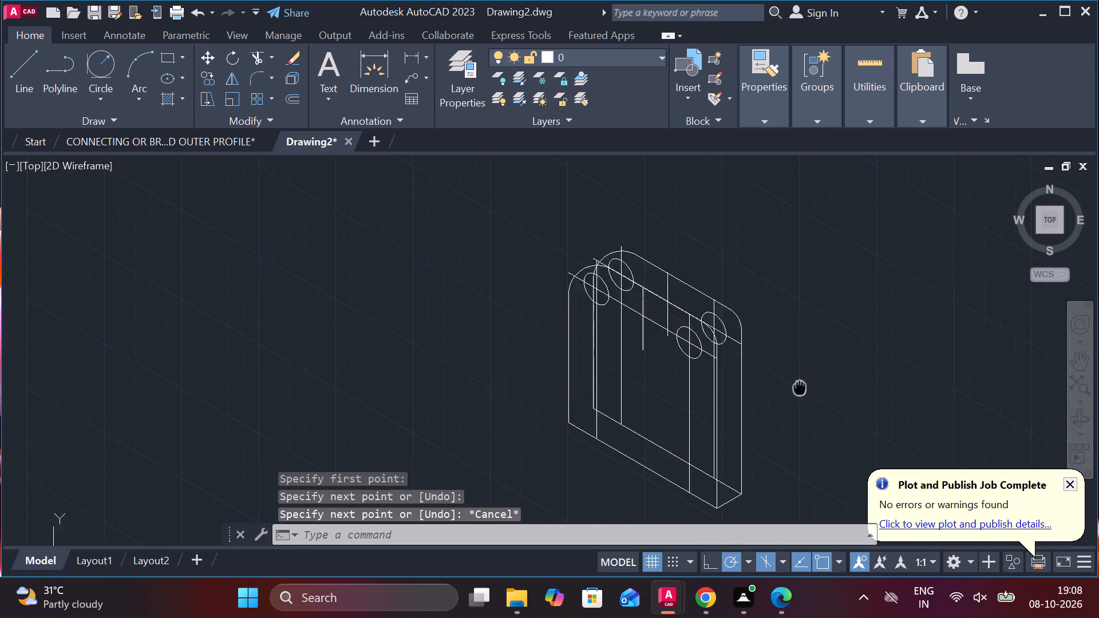
{"action": "middle_click_drag", "start_coordinate": [808, 410], "coordinate": [811, 427]}
{"action": "scroll", "coordinate": [764, 371], "scroll_direction": "up", "scroll_amount": 2}
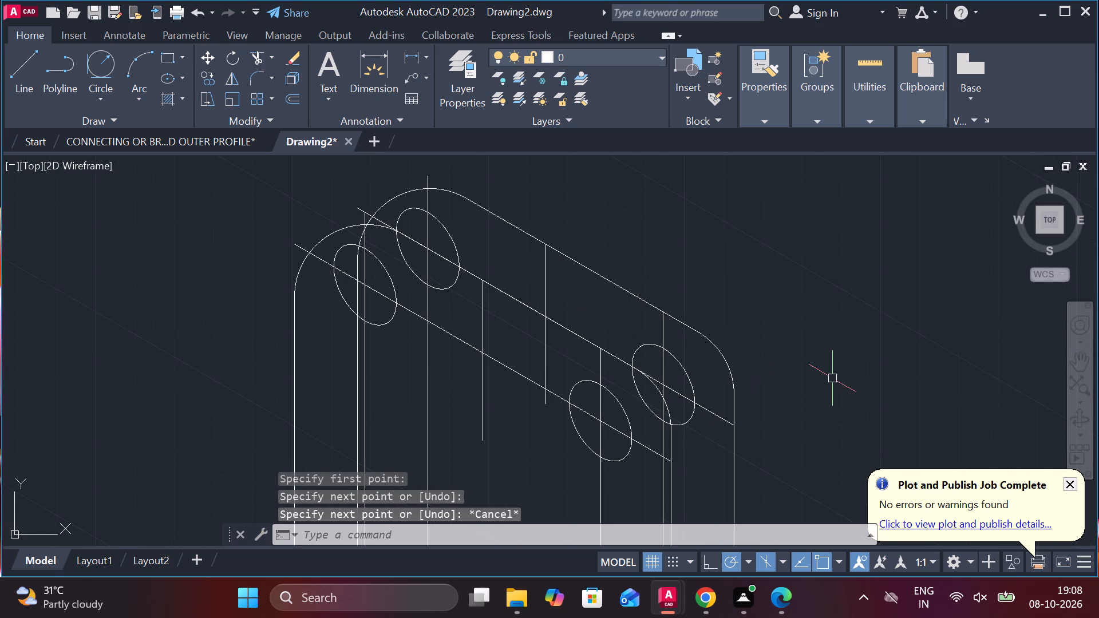
{"action": "type", "text": "TR"}
{"action": "key", "text": "space"}
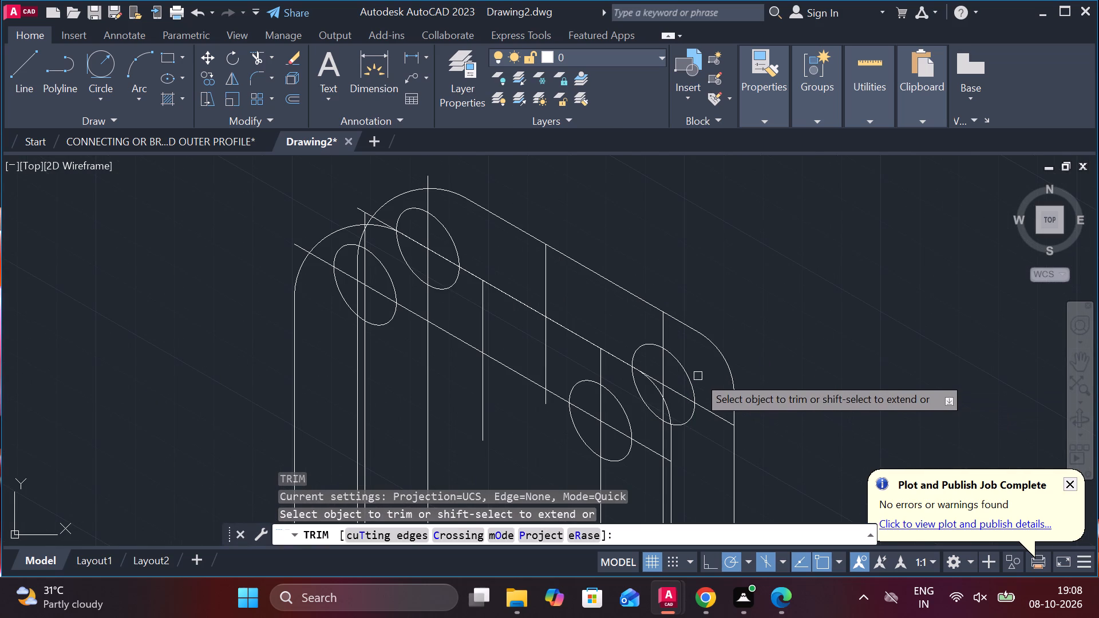
{"action": "left_click_drag", "start_coordinate": [698, 370], "coordinate": [647, 322]}
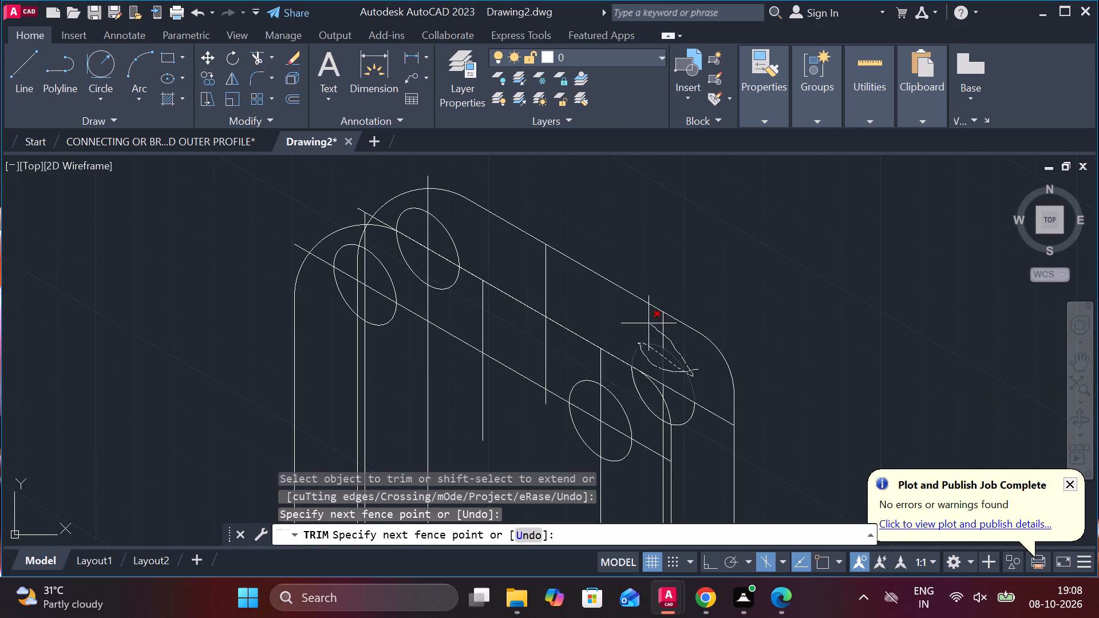
{"action": "left_click_drag", "start_coordinate": [647, 322], "coordinate": [646, 322]}
{"action": "left_click_drag", "start_coordinate": [698, 392], "coordinate": [694, 433]}
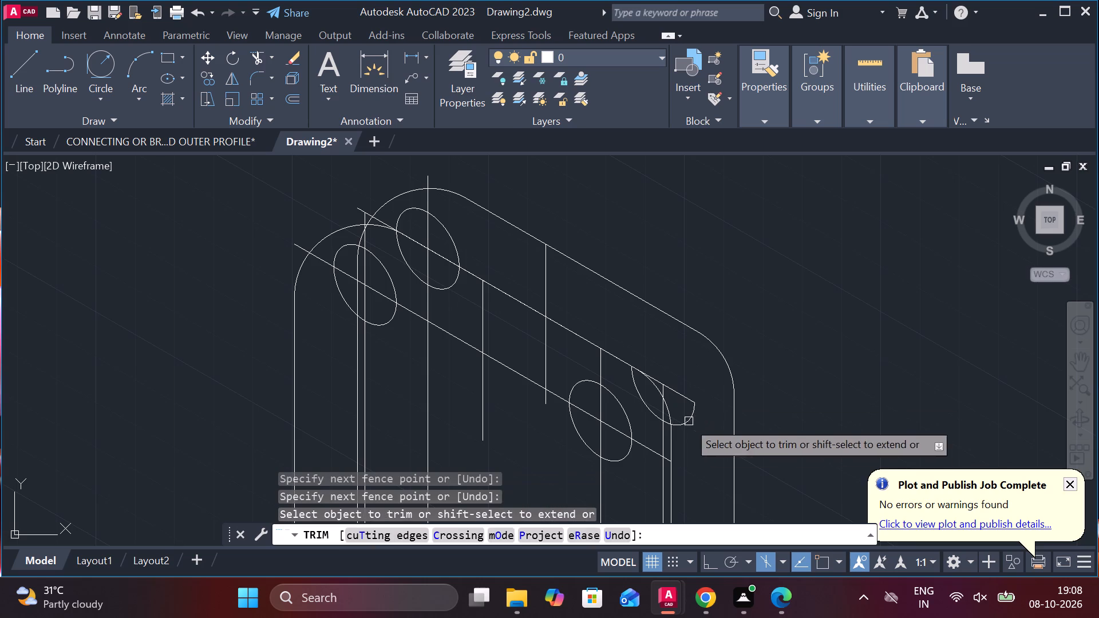
{"action": "left_click", "coordinate": [657, 419]}
{"action": "scroll", "coordinate": [671, 394], "scroll_direction": "up", "scroll_amount": 2}
{"action": "left_click_drag", "start_coordinate": [646, 341], "coordinate": [642, 377]}
{"action": "left_click_drag", "start_coordinate": [639, 362], "coordinate": [679, 405]}
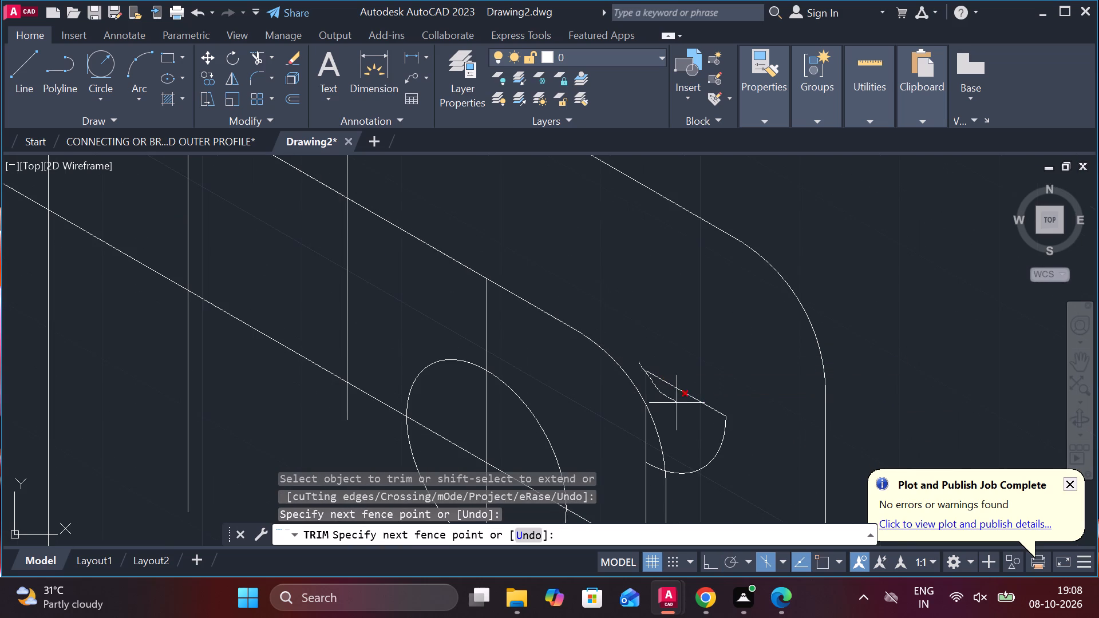
{"action": "left_click_drag", "start_coordinate": [679, 405], "coordinate": [754, 473]}
Trim the leftover arc and vertical line pieces just inside the front face's right rounded corner.
{"action": "middle_click_drag", "start_coordinate": [737, 455], "coordinate": [750, 323]}
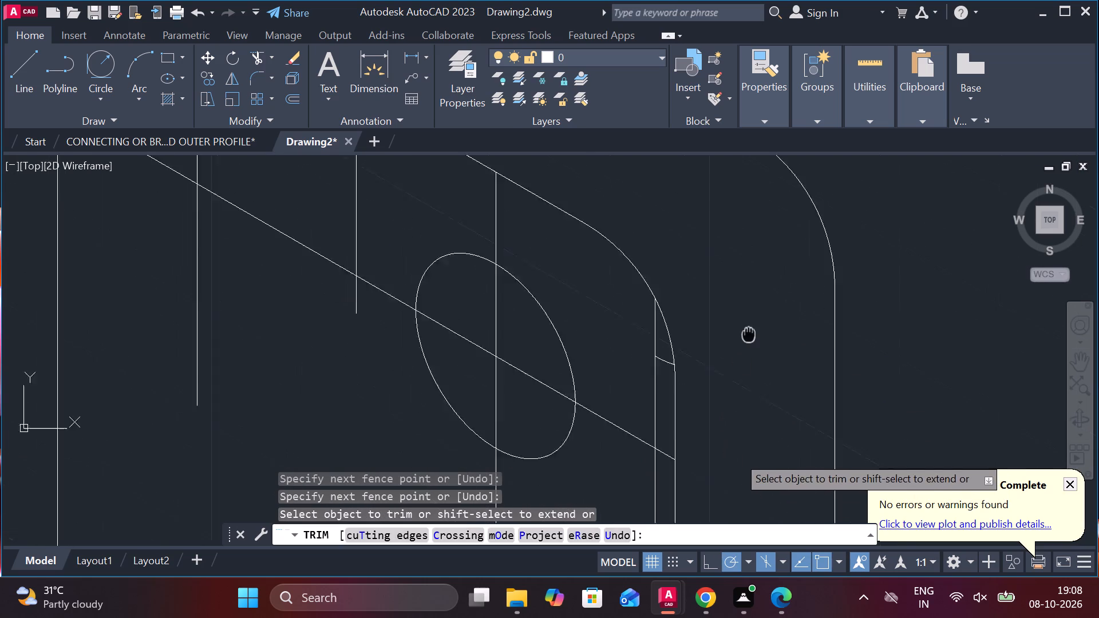
{"action": "middle_click_drag", "start_coordinate": [750, 323], "coordinate": [751, 323]}
{"action": "scroll", "coordinate": [690, 347], "scroll_direction": "up", "scroll_amount": 2}
{"action": "left_click", "coordinate": [643, 320]}
{"action": "scroll", "coordinate": [620, 303], "scroll_direction": "down", "scroll_amount": 3}
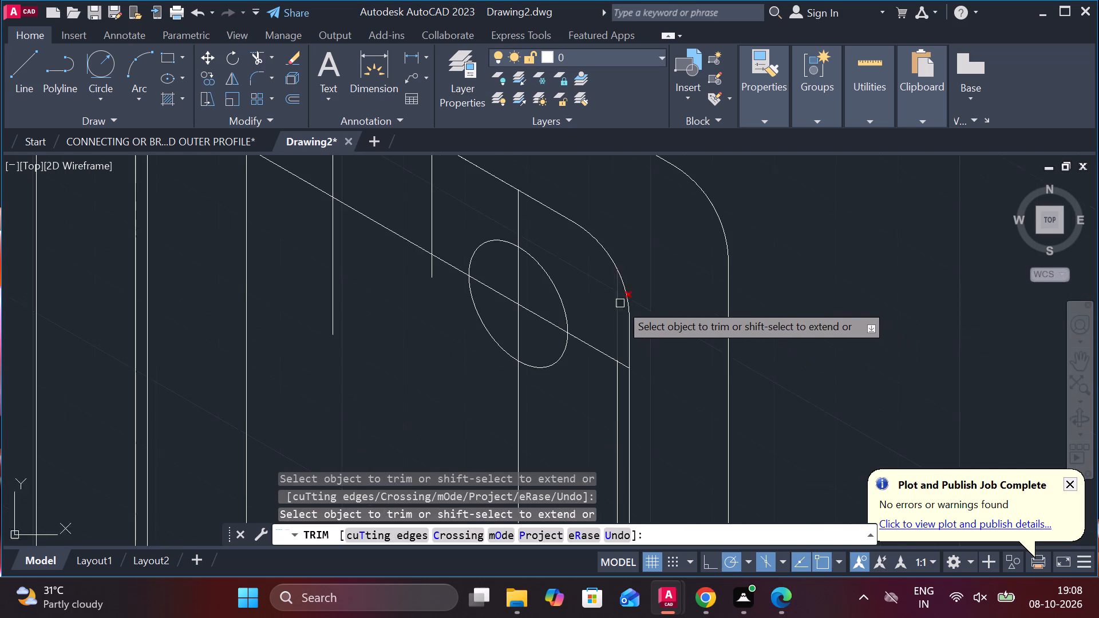
{"action": "left_click", "coordinate": [618, 302]}
{"action": "scroll", "coordinate": [588, 348], "scroll_direction": "down", "scroll_amount": 1}
Trim the upper arc of the rear face's left hole and the centre-line pieces crossing it.
{"action": "middle_click_drag", "start_coordinate": [629, 250], "coordinate": [726, 413]}
{"action": "middle_click_drag", "start_coordinate": [525, 287], "coordinate": [615, 287]}
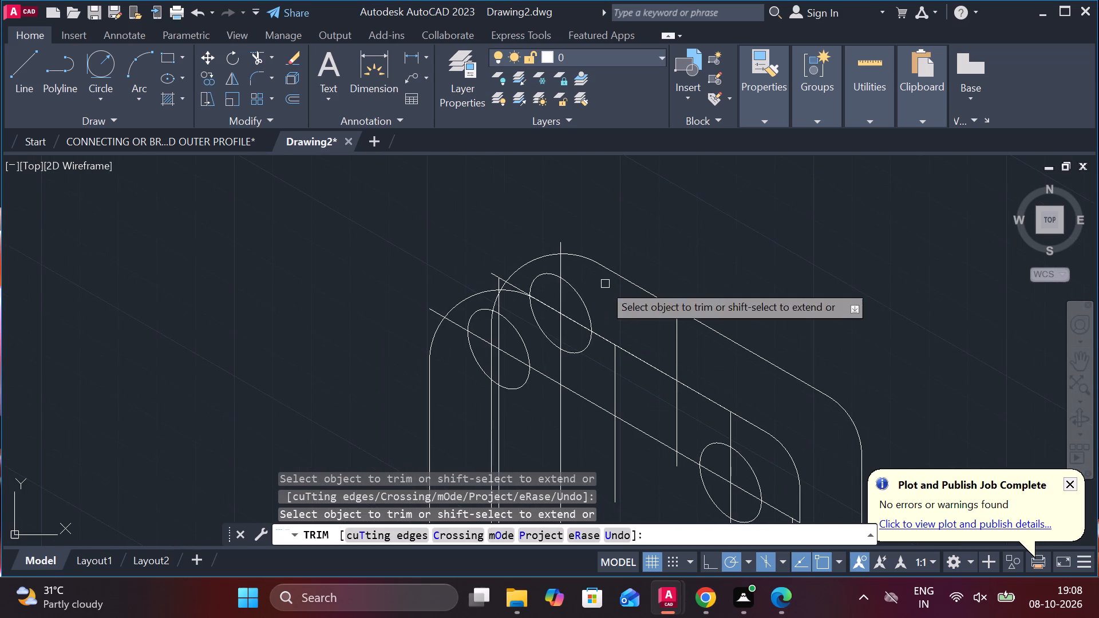
{"action": "left_click_drag", "start_coordinate": [607, 291], "coordinate": [540, 277]}
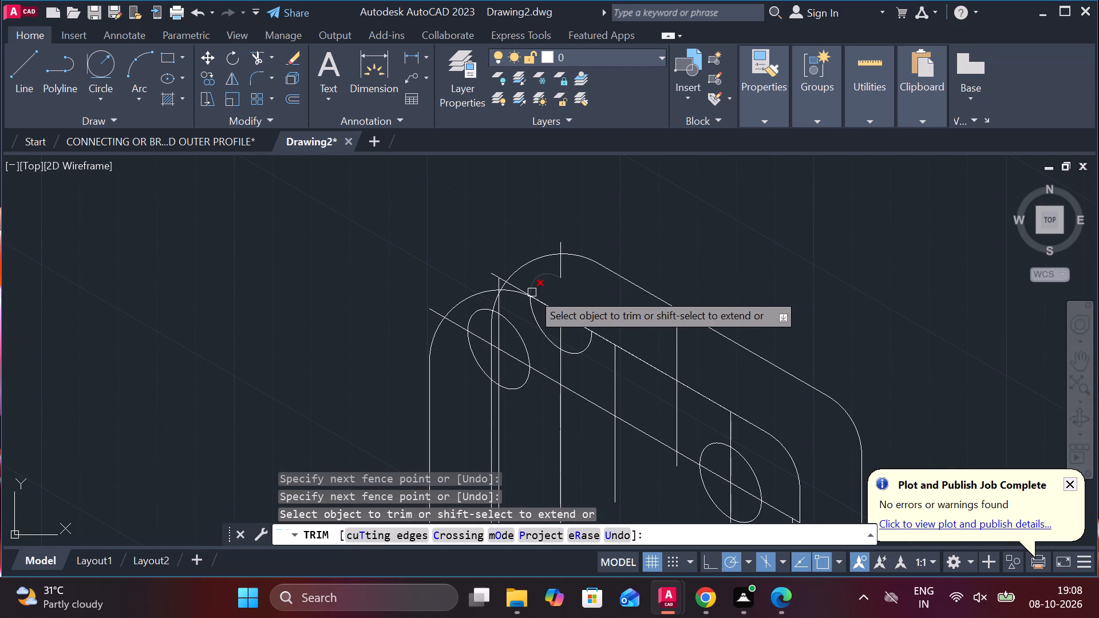
{"action": "left_click_drag", "start_coordinate": [552, 270], "coordinate": [526, 290]}
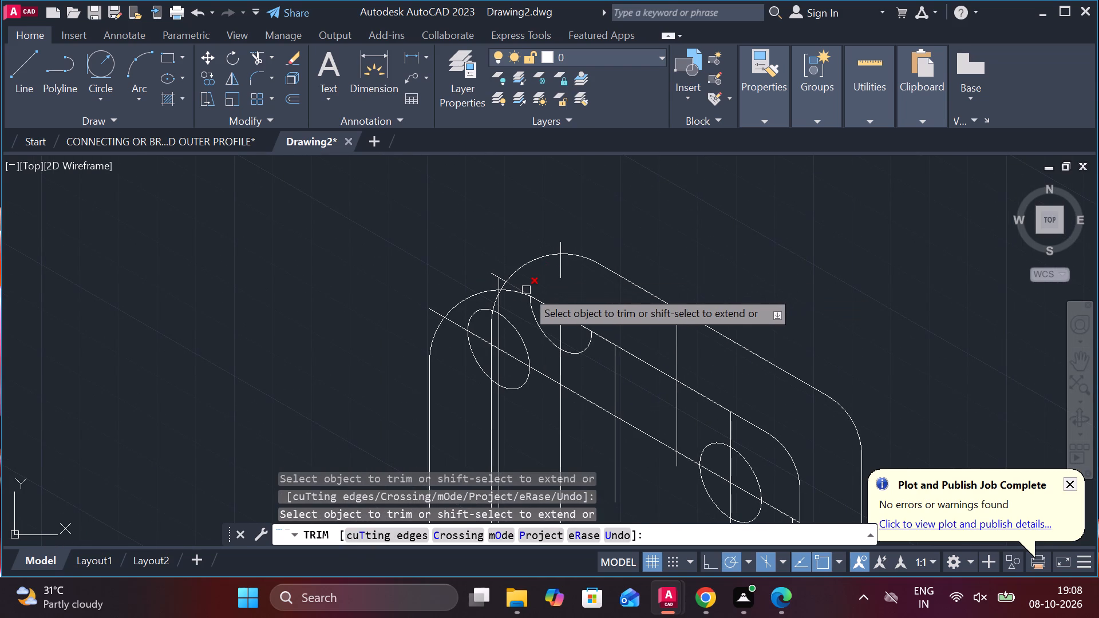
{"action": "left_click_drag", "start_coordinate": [526, 290], "coordinate": [520, 332]}
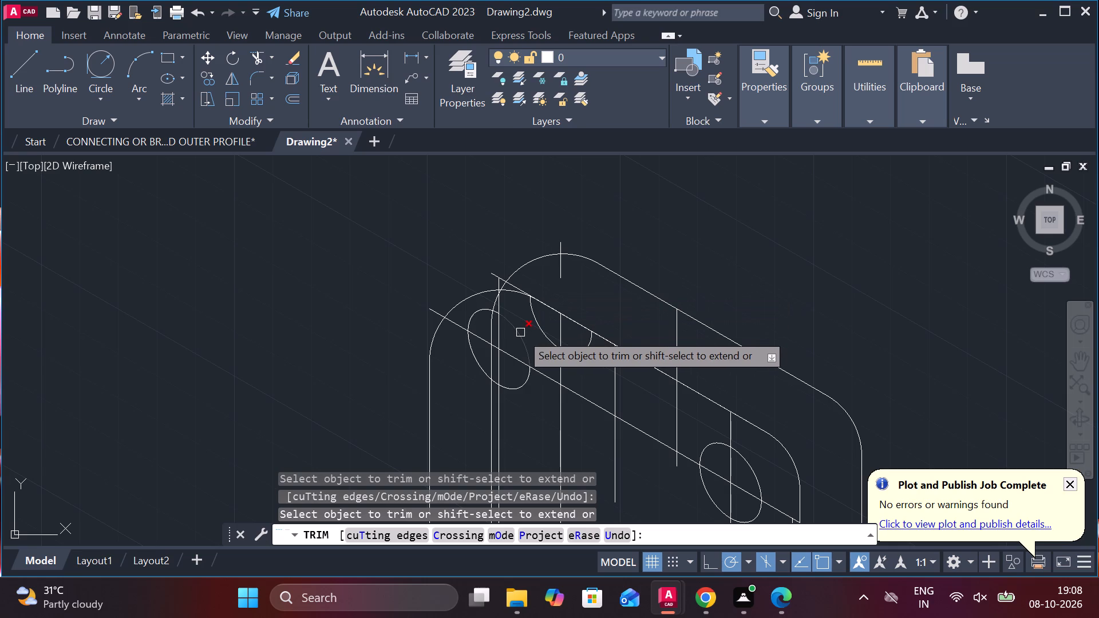
{"action": "left_click_drag", "start_coordinate": [520, 332], "coordinate": [534, 323]}
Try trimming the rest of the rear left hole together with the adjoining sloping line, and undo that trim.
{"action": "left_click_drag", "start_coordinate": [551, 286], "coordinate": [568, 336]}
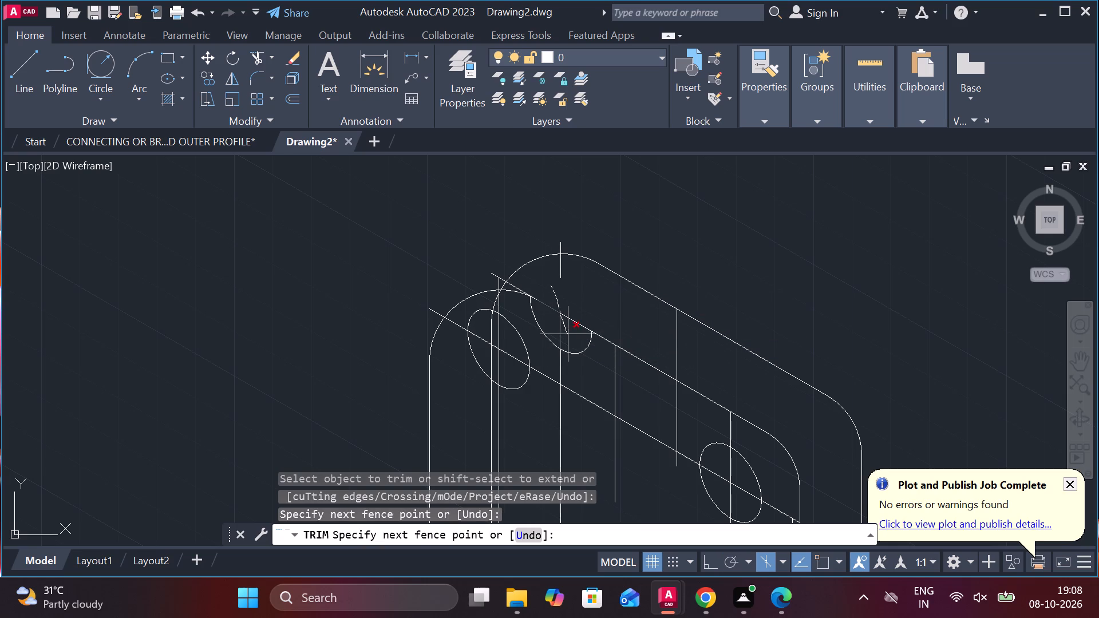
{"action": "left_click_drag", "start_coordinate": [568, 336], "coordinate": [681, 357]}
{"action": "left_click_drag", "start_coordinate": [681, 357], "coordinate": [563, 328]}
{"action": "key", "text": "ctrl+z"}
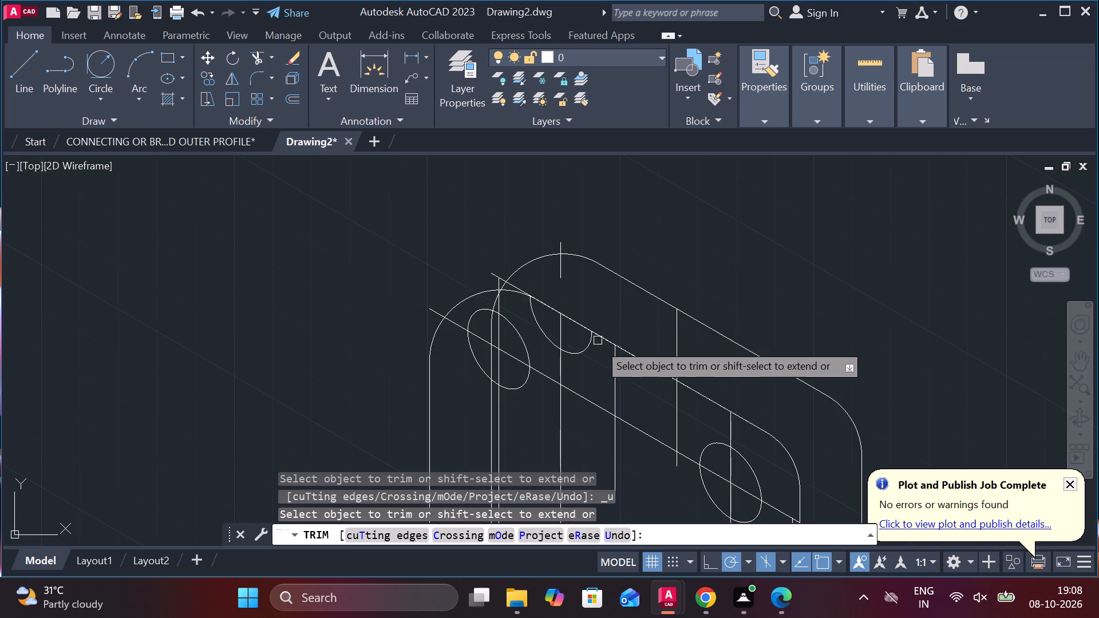
Trim the remaining arcs of the rear left hole and the rear edge piece behind the front left corner.
{"action": "left_click", "coordinate": [587, 343]}
{"action": "left_click", "coordinate": [529, 311]}
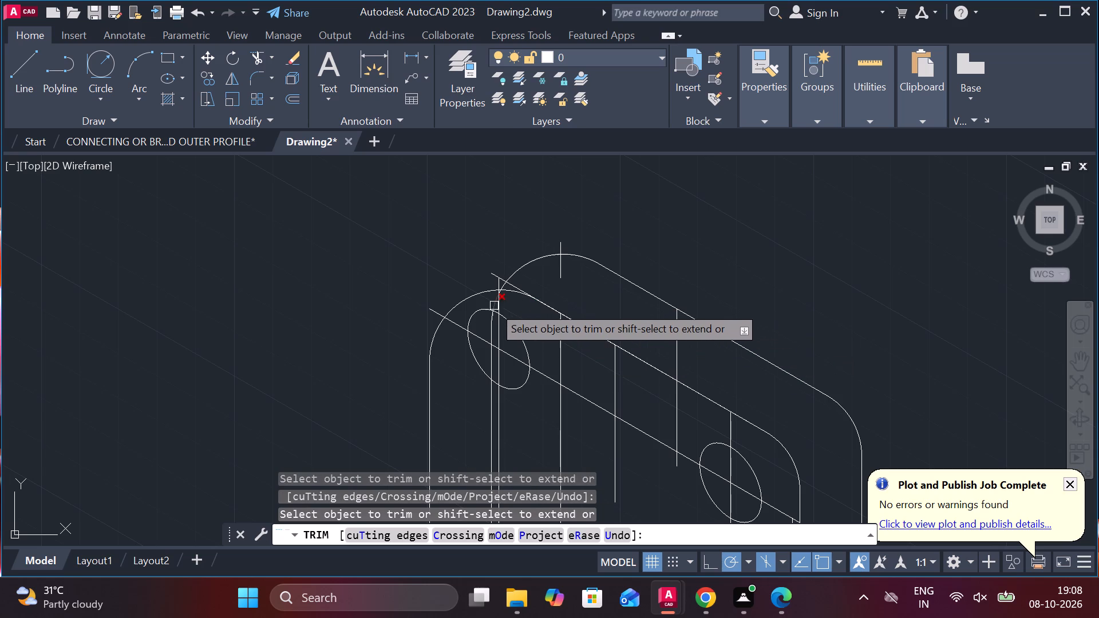
{"action": "left_click", "coordinate": [493, 306]}
{"action": "scroll", "coordinate": [515, 434], "scroll_direction": "down", "scroll_amount": 1}
{"action": "middle_click_drag", "start_coordinate": [515, 395], "coordinate": [515, 350]}
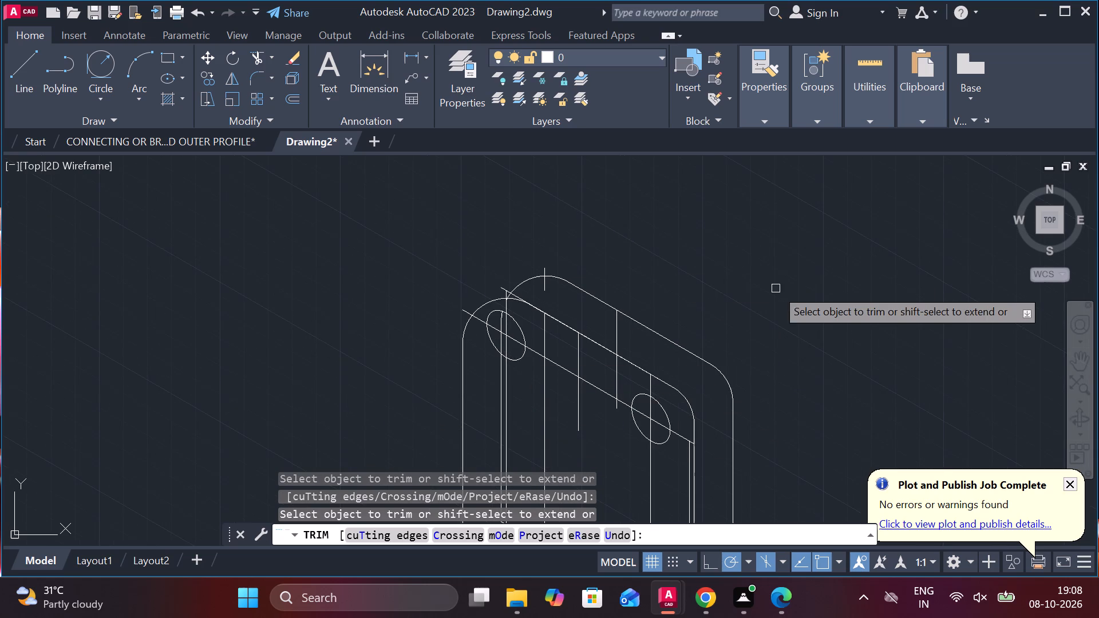
{"action": "key", "text": "Escape"}
Erase the four inner vertical lines running down the two faces to their lower edges.
{"action": "middle_click_drag", "start_coordinate": [781, 315], "coordinate": [762, 134]}
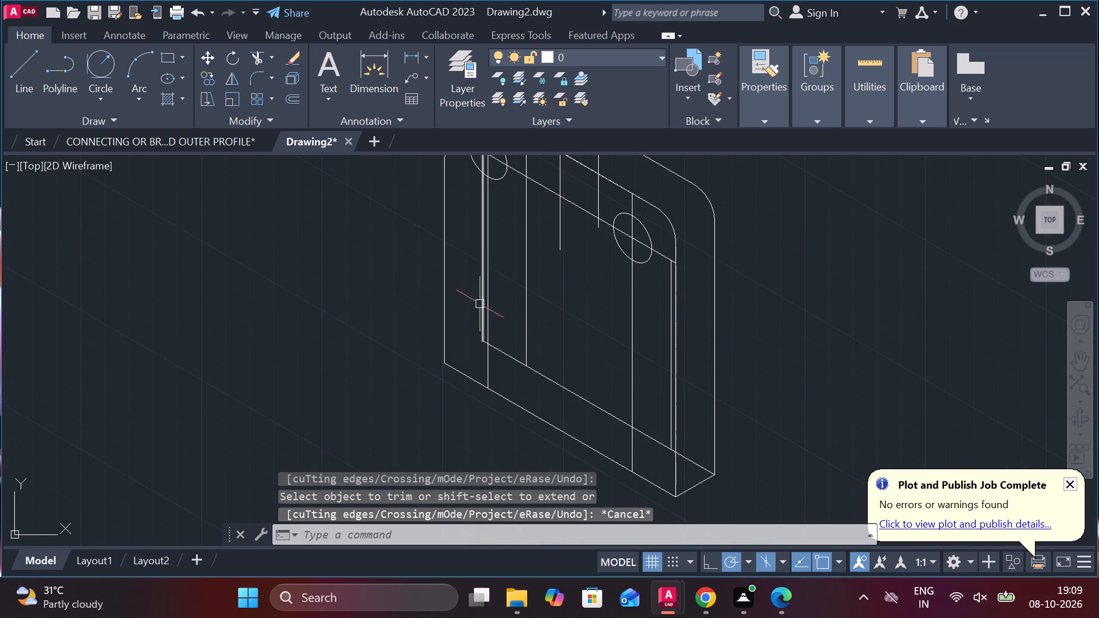
{"action": "left_click", "coordinate": [488, 289]}
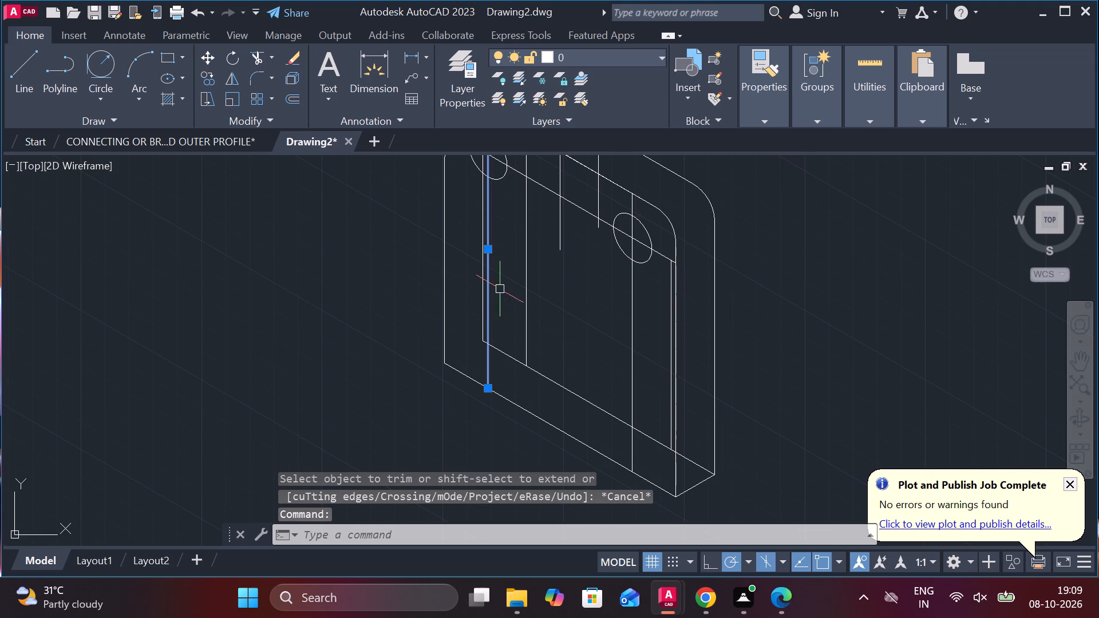
{"action": "left_click", "coordinate": [528, 261]}
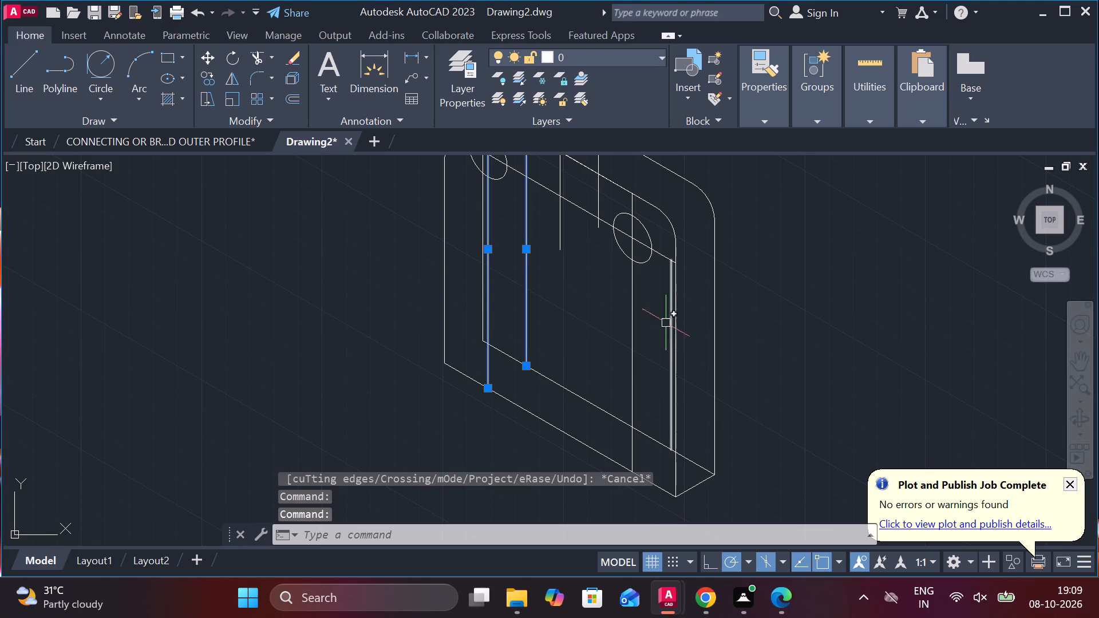
{"action": "left_click", "coordinate": [633, 294]}
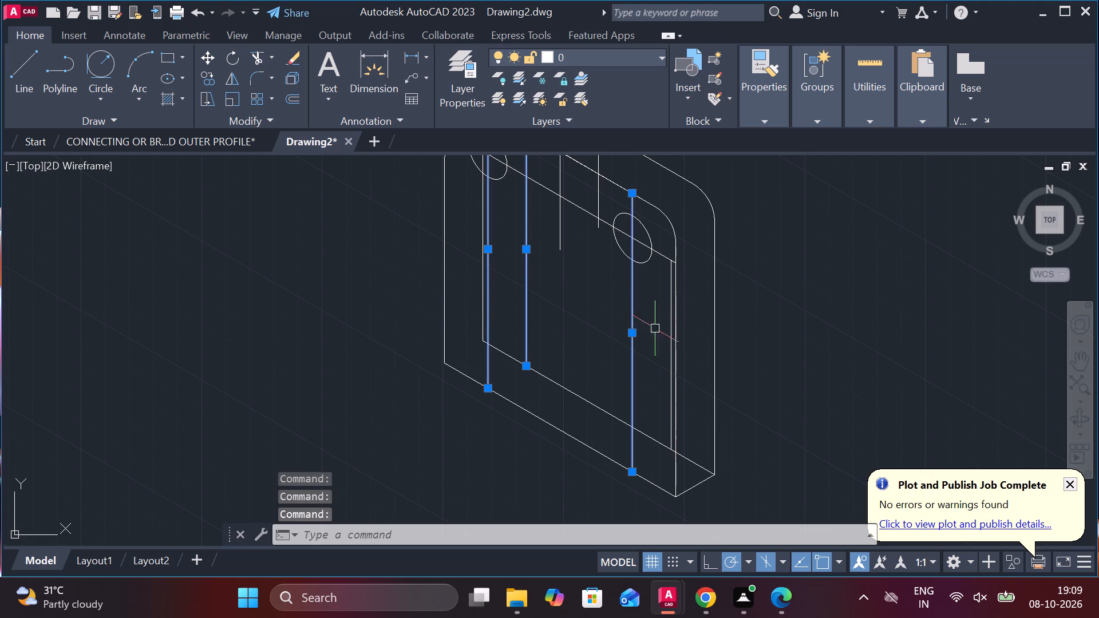
{"action": "scroll", "coordinate": [801, 410], "scroll_direction": "up", "scroll_amount": 1}
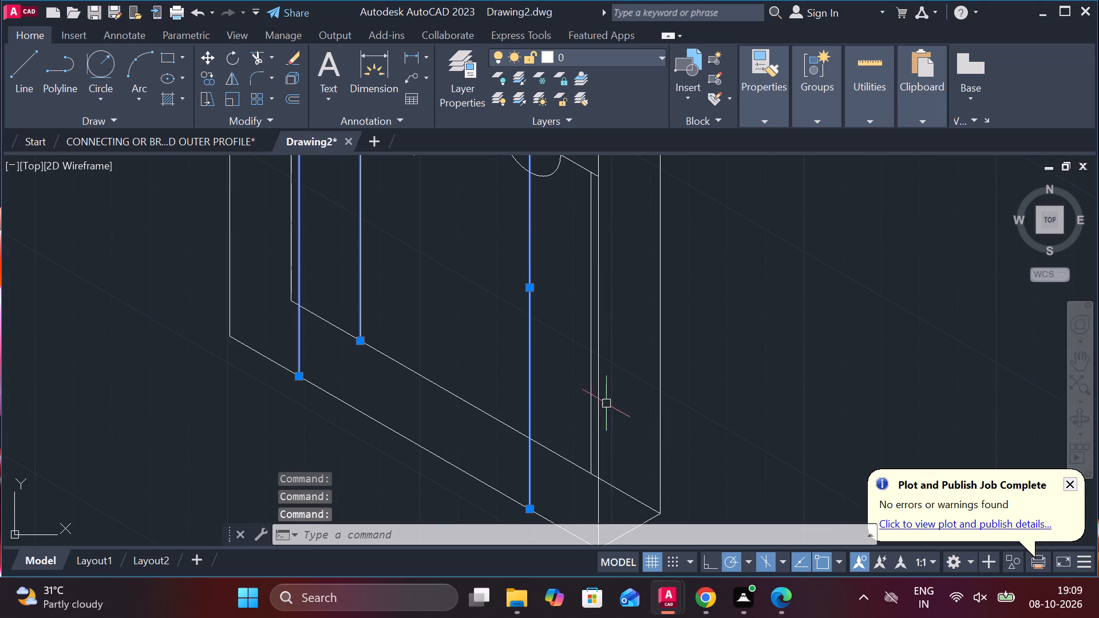
{"action": "left_click", "coordinate": [588, 404]}
{"action": "type", "text": "E"}
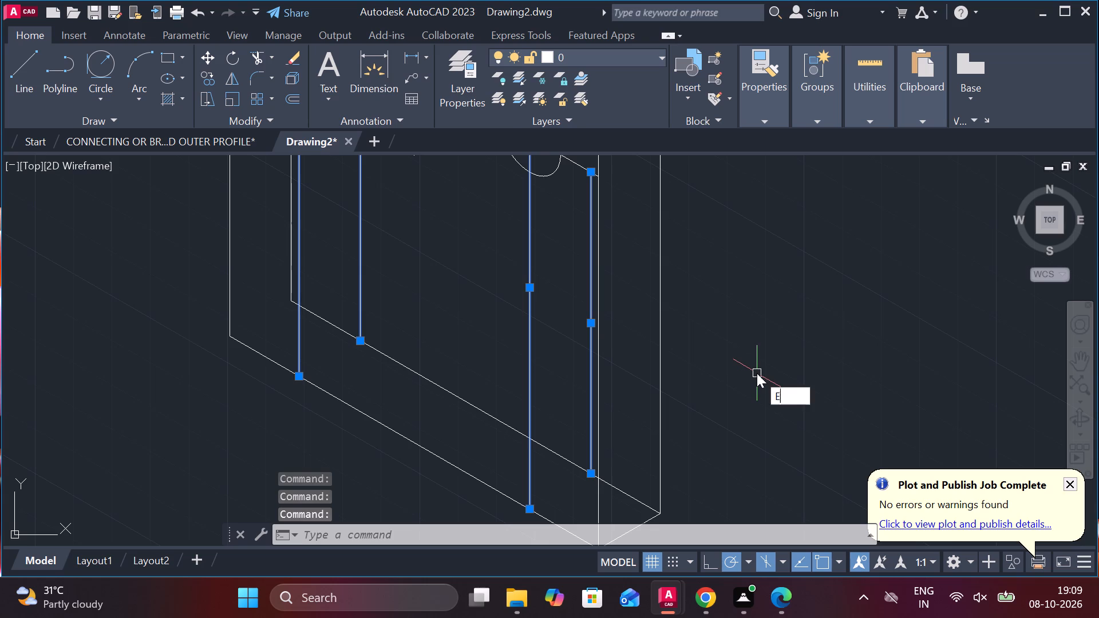
{"action": "key", "text": "space"}
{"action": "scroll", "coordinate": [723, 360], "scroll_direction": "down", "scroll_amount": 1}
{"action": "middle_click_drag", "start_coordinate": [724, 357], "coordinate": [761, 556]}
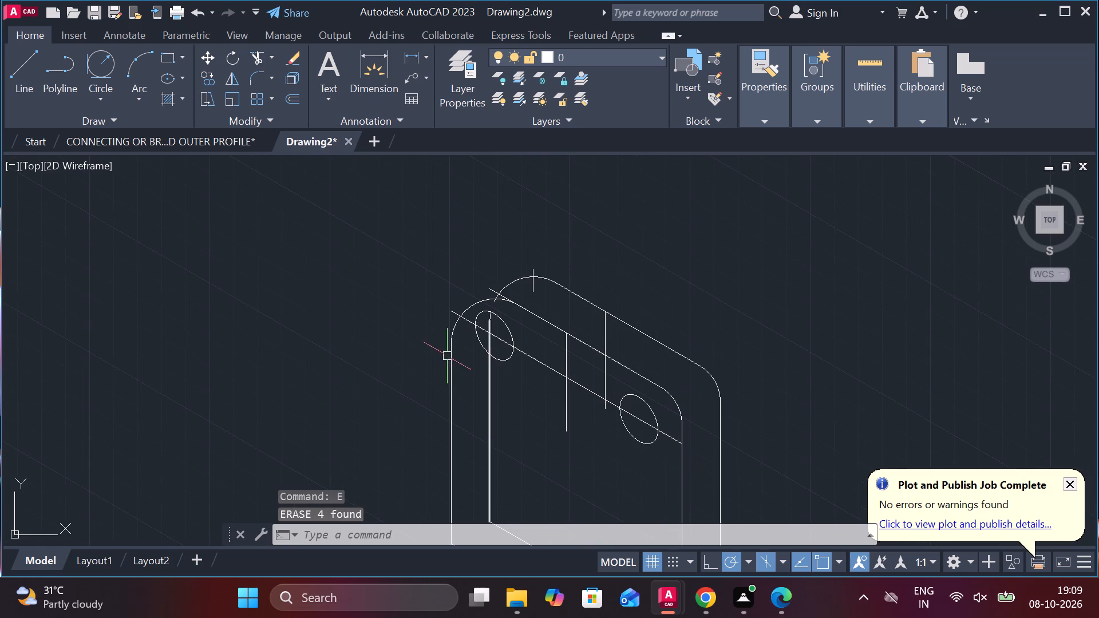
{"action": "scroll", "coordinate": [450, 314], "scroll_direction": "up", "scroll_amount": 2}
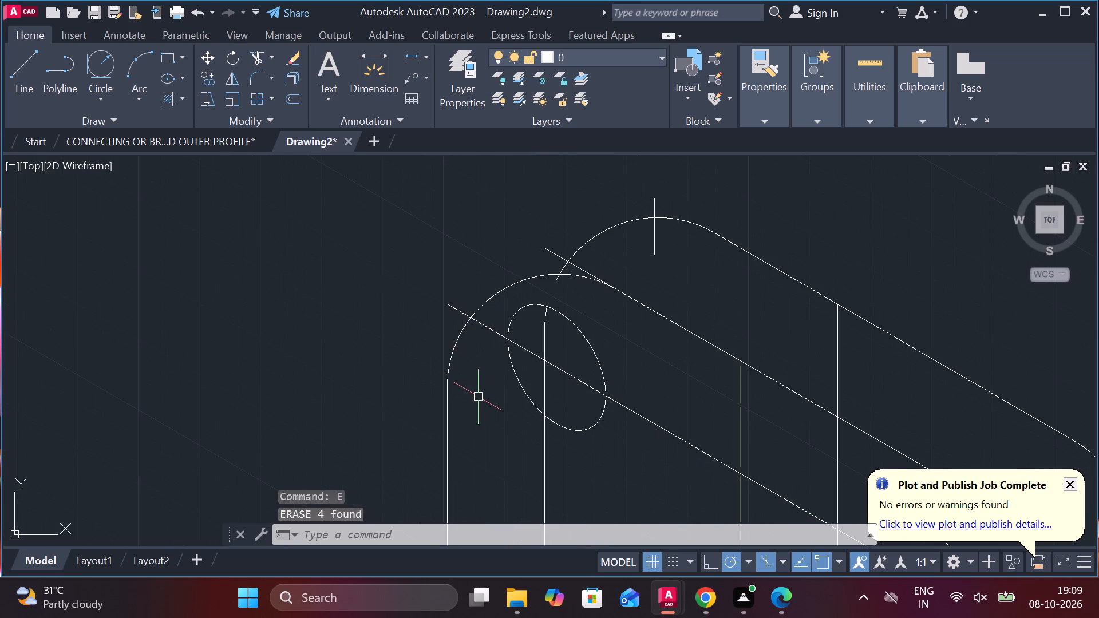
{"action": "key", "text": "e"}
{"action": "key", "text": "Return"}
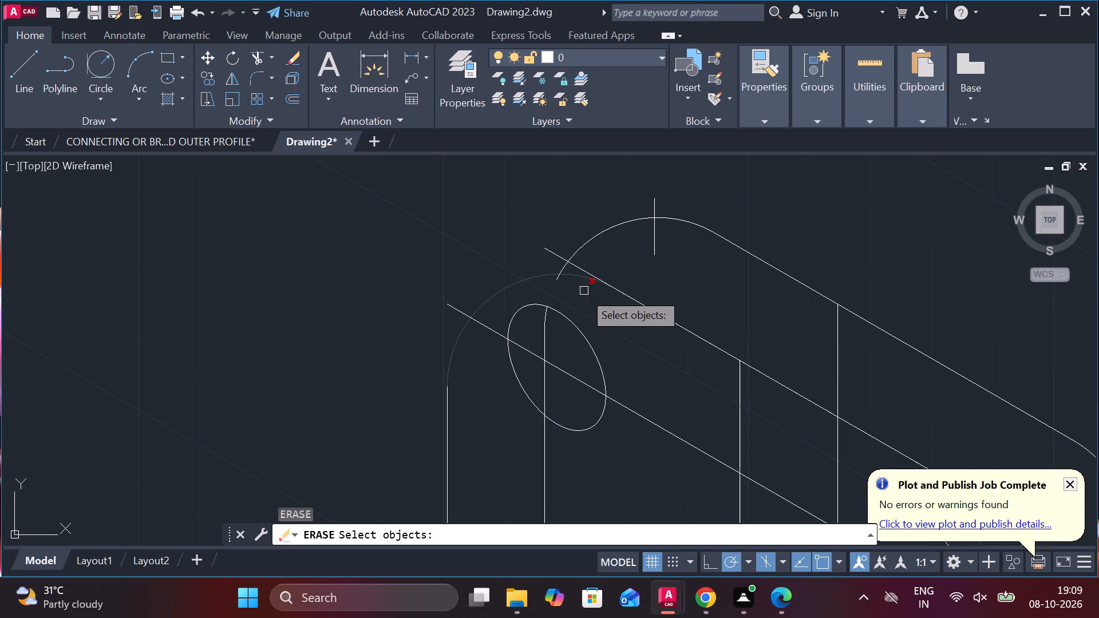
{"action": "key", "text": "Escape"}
Trim both halves of the short vertical centre-line stub crossing the rear face's left rounded corner.
{"action": "type", "text": "TR"}
{"action": "key", "text": "space"}
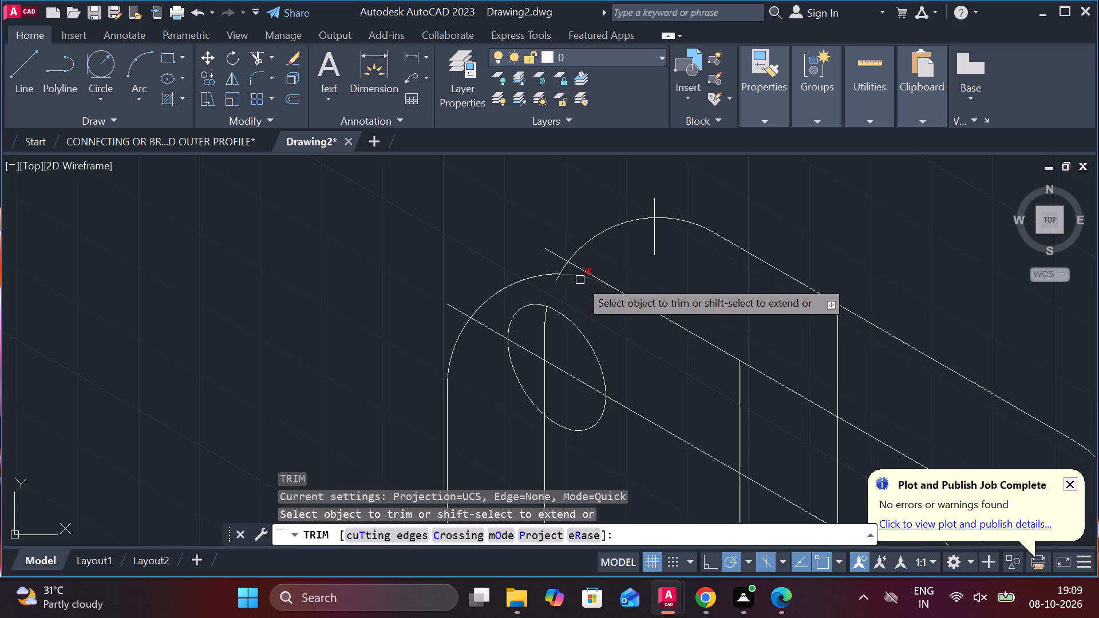
{"action": "left_click", "coordinate": [653, 257]}
{"action": "left_click", "coordinate": [654, 210]}
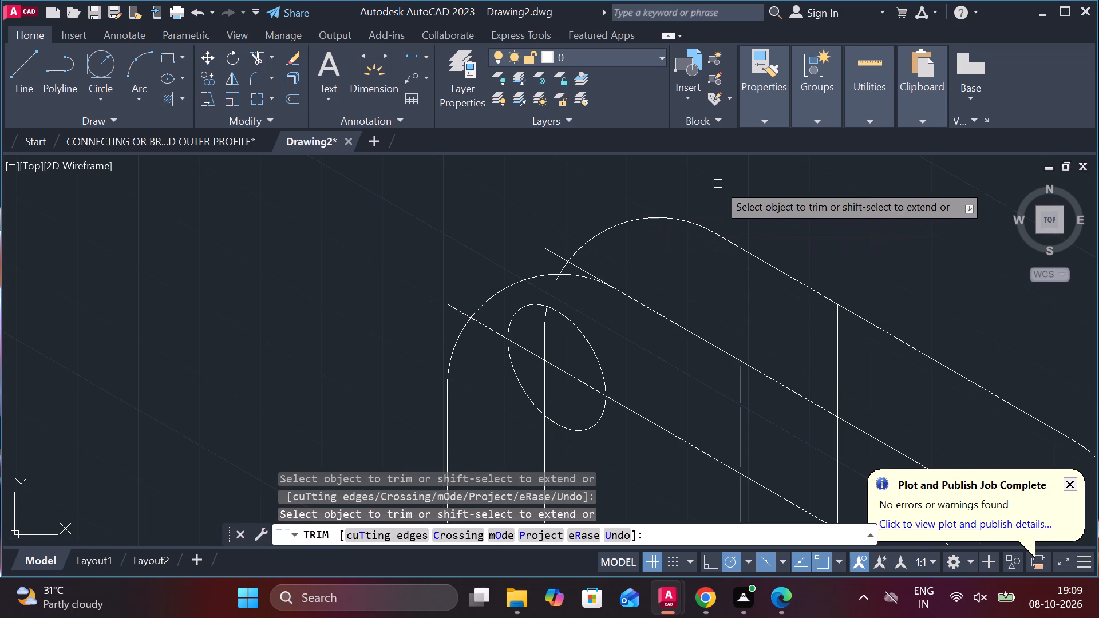
{"action": "key", "text": "Escape"}
Draw a line tangent to the upper left corner arcs of the rear and front faces.
{"action": "key", "text": "l"}
{"action": "key", "text": "Return"}
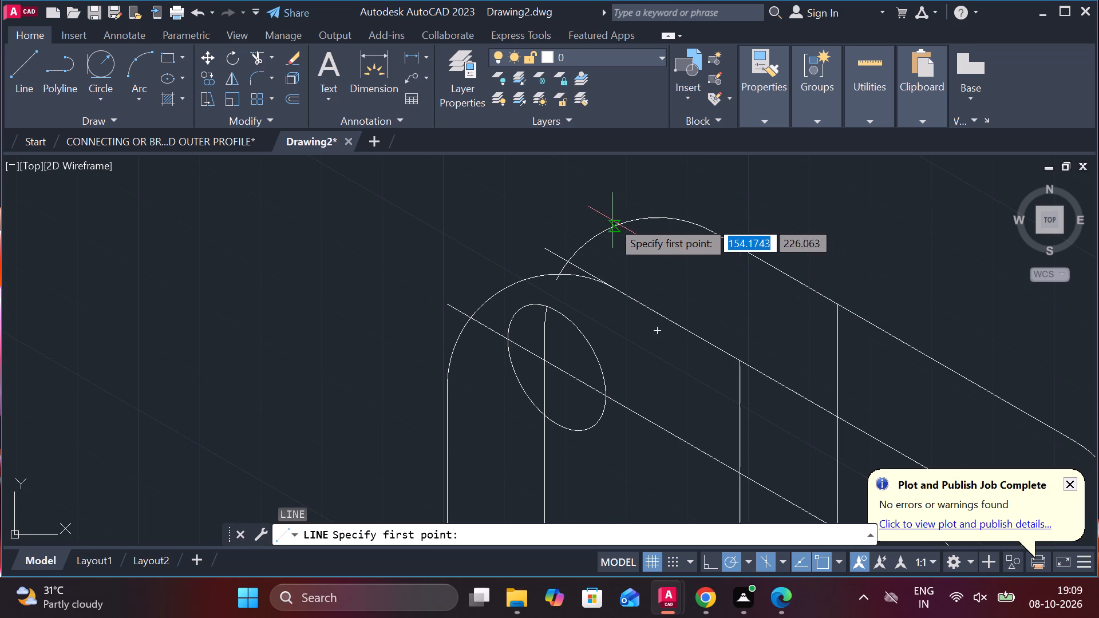
{"action": "left_click", "coordinate": [625, 220]}
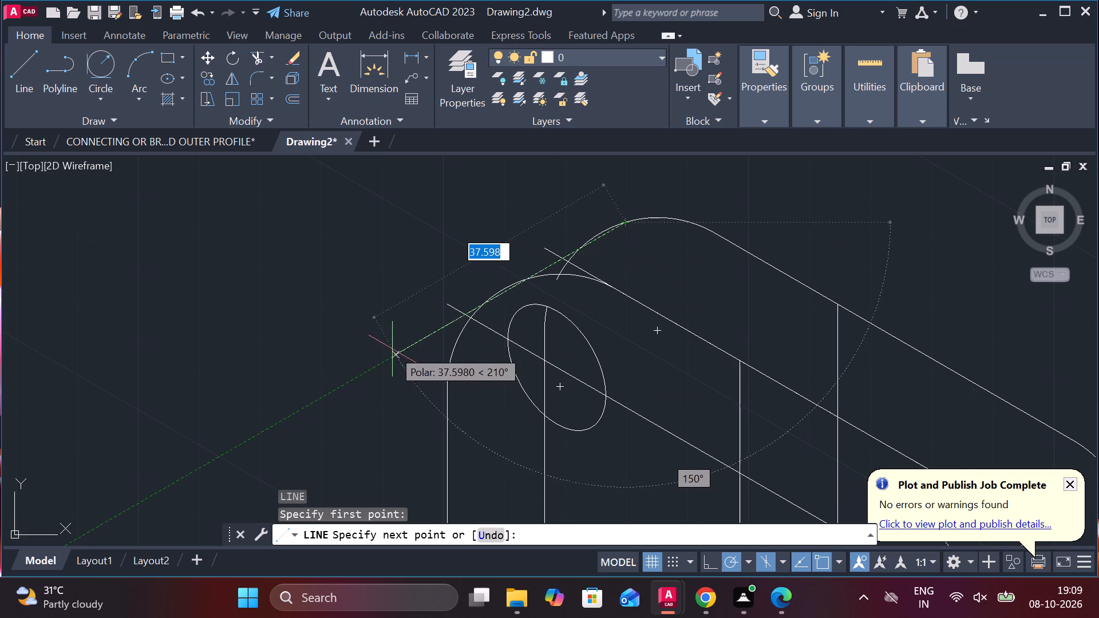
{"action": "scroll", "coordinate": [434, 327], "scroll_direction": "up", "scroll_amount": 1}
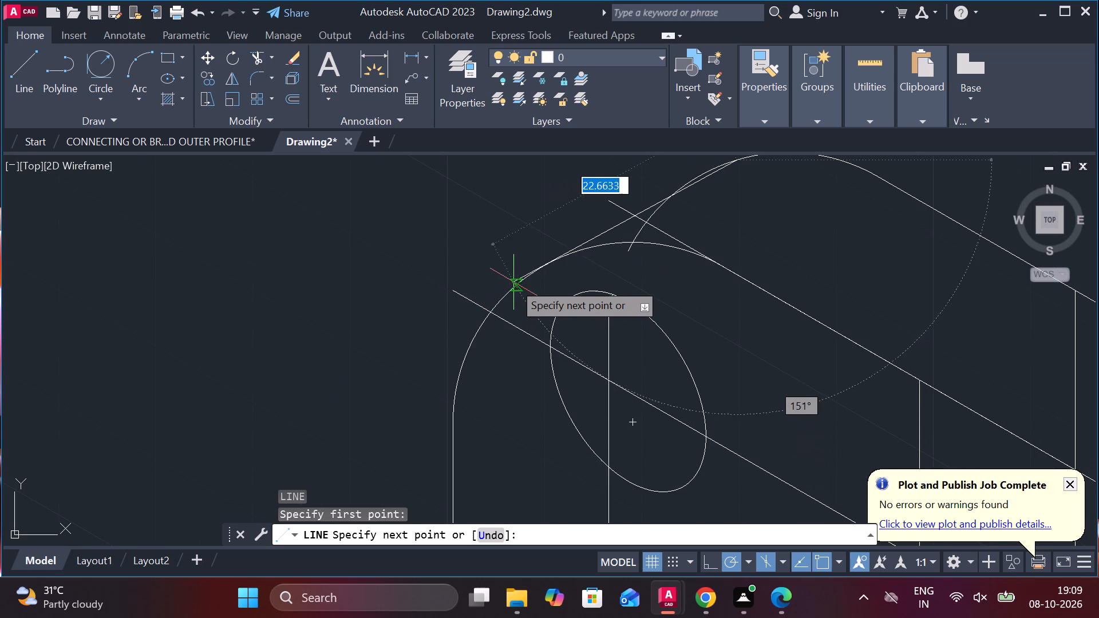
{"action": "left_click", "coordinate": [539, 269]}
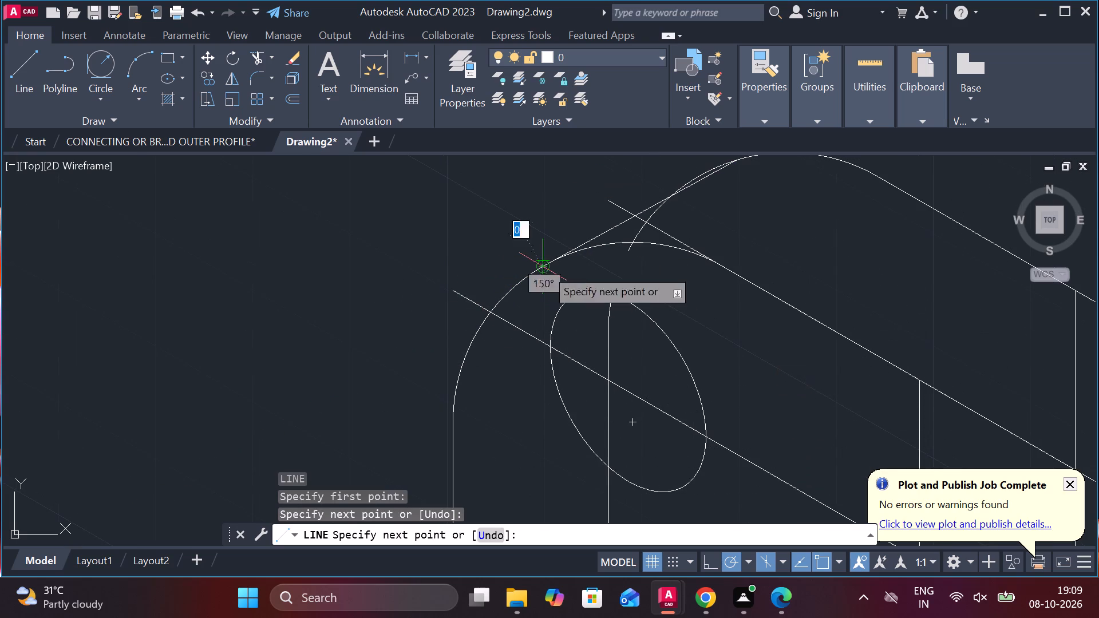
{"action": "key", "text": "Escape"}
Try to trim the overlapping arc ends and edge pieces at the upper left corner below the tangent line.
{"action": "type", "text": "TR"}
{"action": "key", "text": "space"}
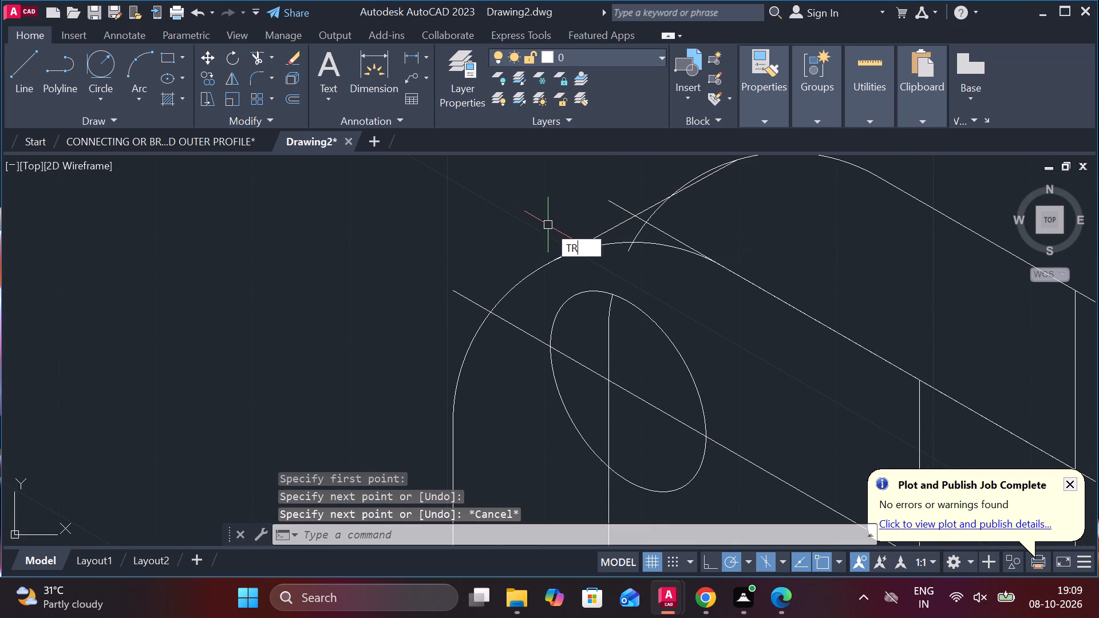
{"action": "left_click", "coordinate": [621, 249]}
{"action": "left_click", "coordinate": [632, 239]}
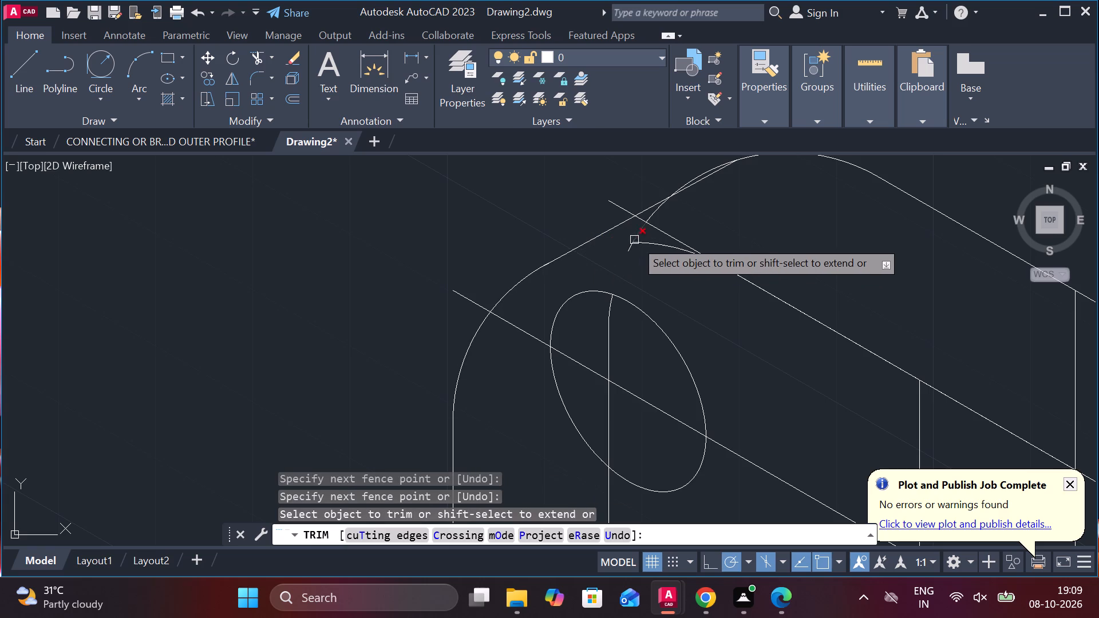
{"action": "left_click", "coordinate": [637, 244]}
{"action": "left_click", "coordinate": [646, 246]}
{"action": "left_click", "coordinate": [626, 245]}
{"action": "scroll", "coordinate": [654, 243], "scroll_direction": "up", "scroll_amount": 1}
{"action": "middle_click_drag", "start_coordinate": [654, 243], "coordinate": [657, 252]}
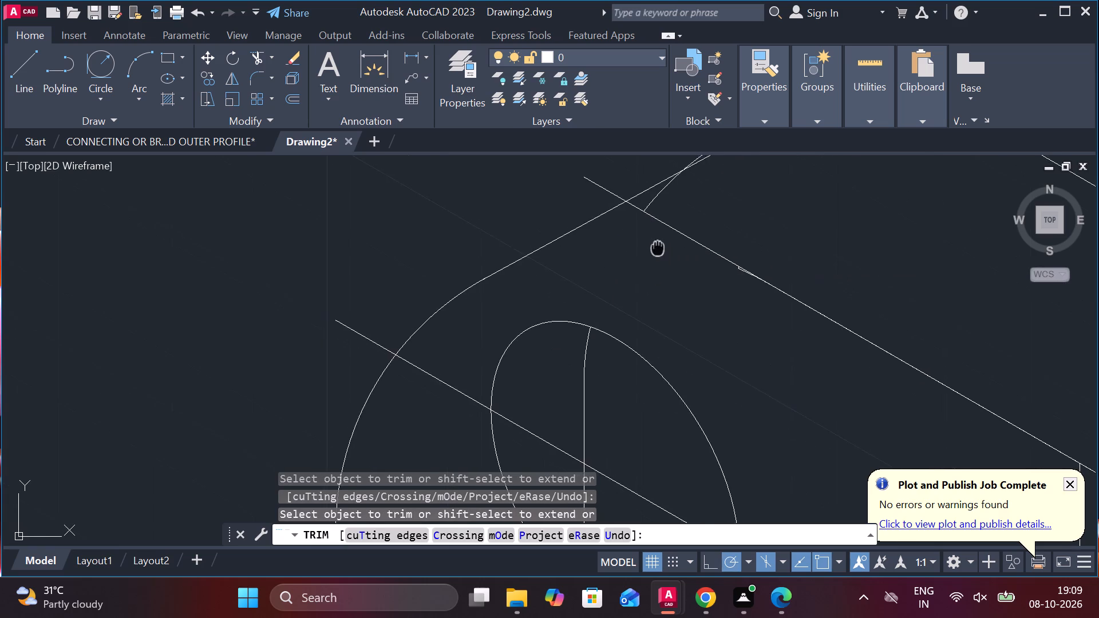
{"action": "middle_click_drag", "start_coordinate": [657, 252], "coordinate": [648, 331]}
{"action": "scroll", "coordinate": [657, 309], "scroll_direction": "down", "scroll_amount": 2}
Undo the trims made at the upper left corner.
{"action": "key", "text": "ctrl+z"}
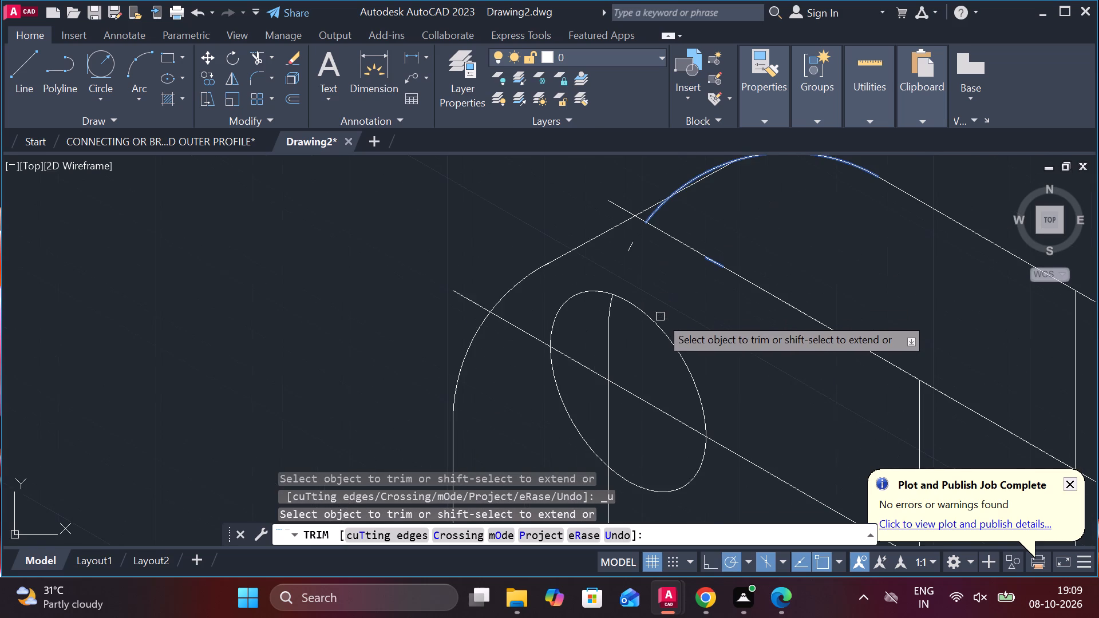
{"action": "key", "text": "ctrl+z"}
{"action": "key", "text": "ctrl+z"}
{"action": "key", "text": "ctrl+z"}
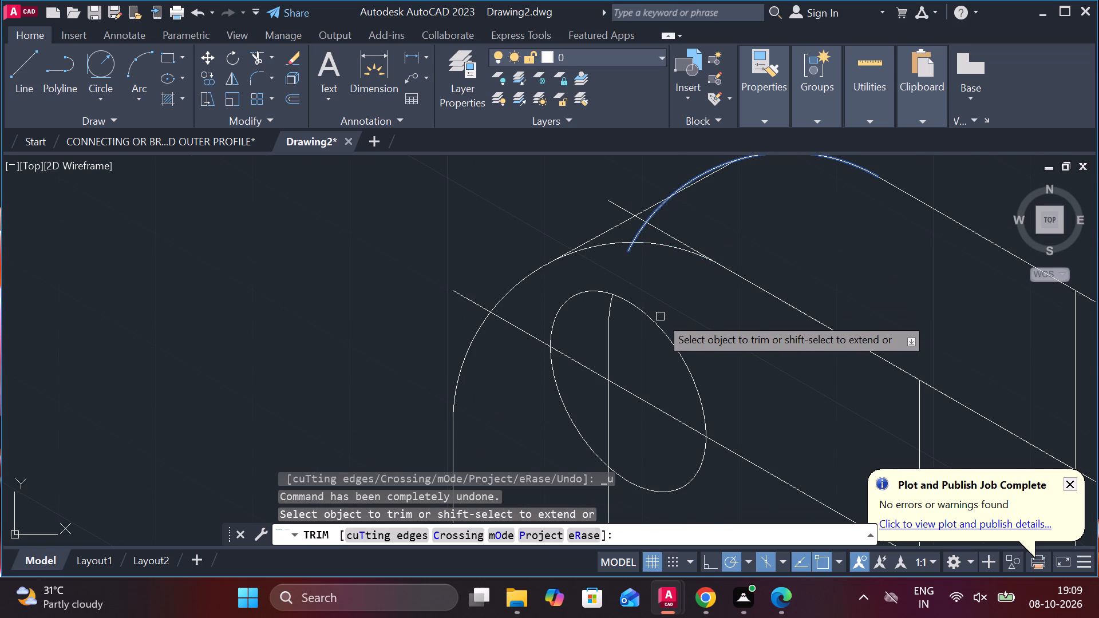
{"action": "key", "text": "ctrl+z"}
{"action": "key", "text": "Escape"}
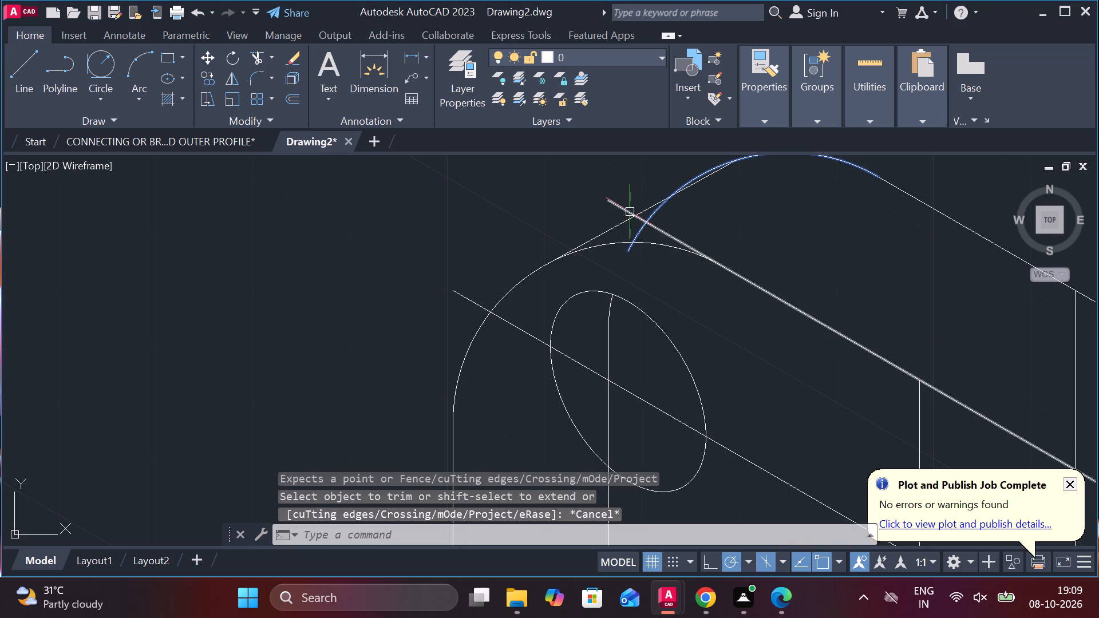
Erase the tangent line joining the upper left corner arcs of the front and rear faces.
{"action": "left_click", "coordinate": [626, 221]}
{"action": "type", "text": "E L"}
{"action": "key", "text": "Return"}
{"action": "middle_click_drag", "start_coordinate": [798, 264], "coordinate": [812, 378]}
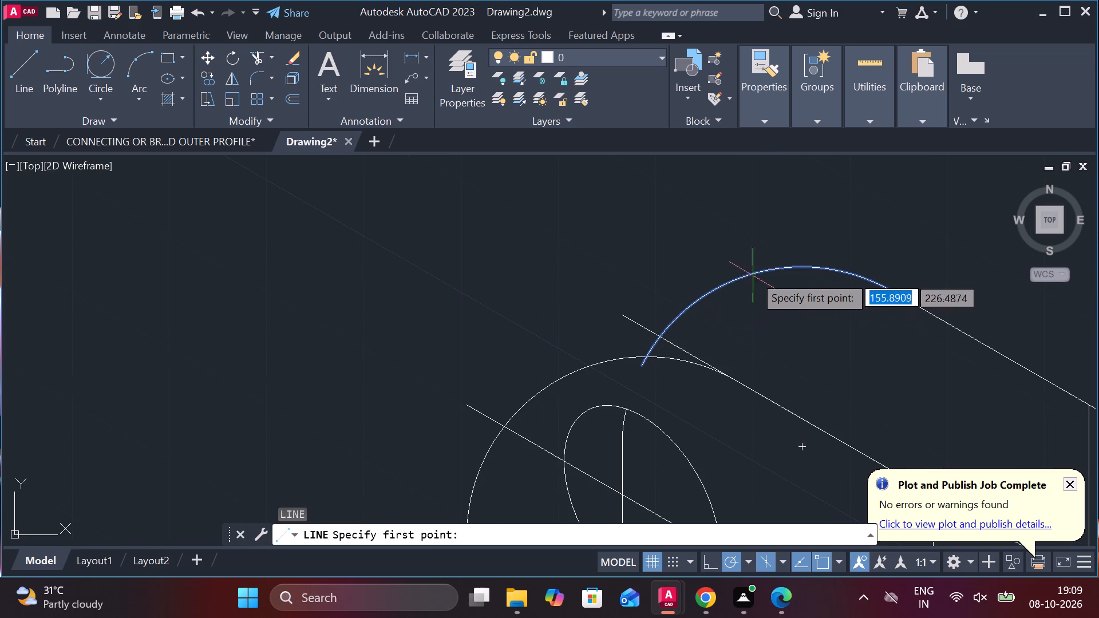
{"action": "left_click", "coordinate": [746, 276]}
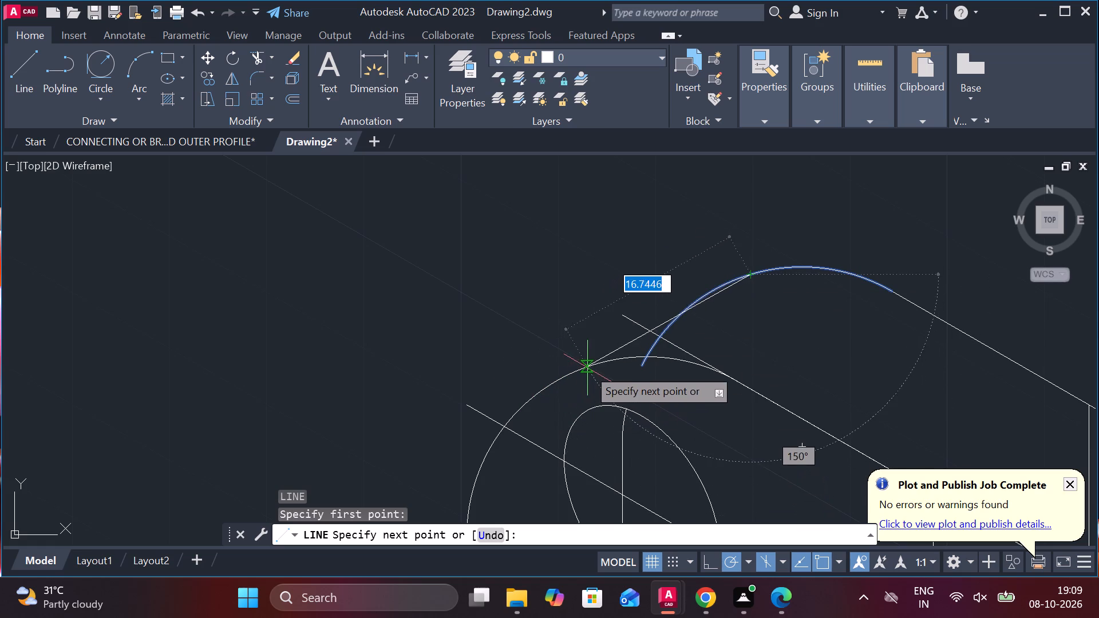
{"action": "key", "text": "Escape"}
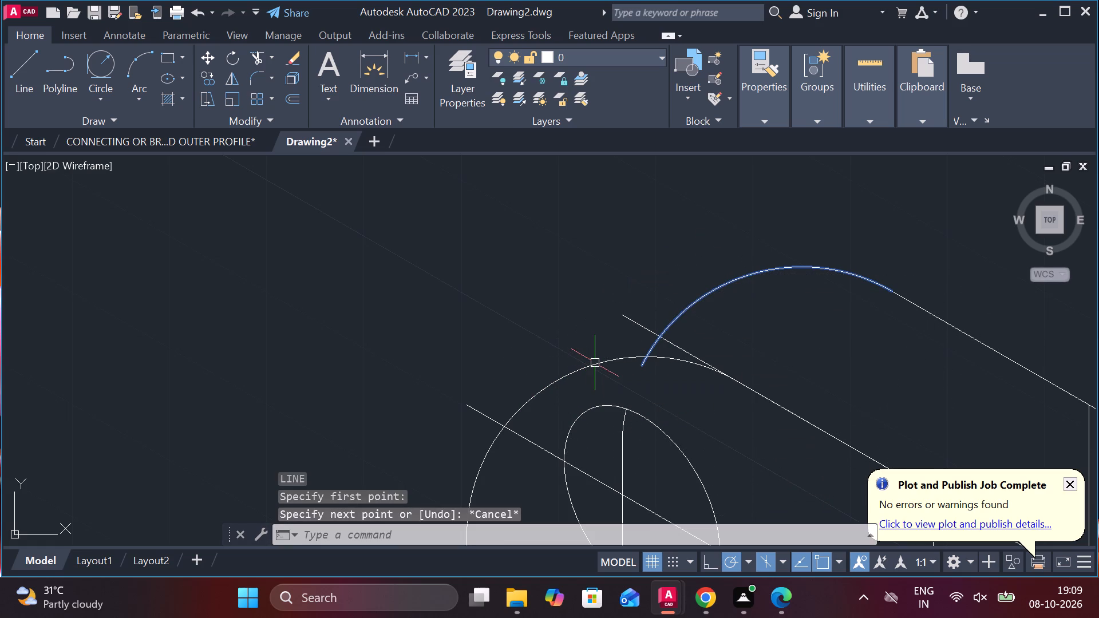
Draw a 16-long line at 30° from the front face's upper left corner arc to the rear one.
{"action": "scroll", "coordinate": [595, 363], "scroll_direction": "down", "scroll_amount": 1}
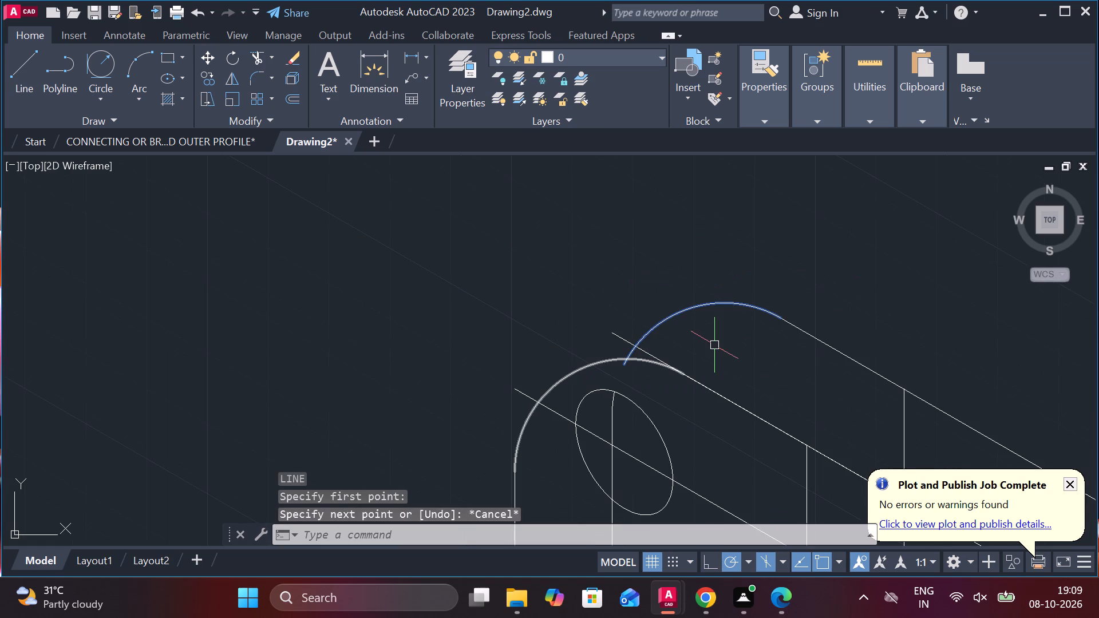
{"action": "left_click", "coordinate": [23, 66]}
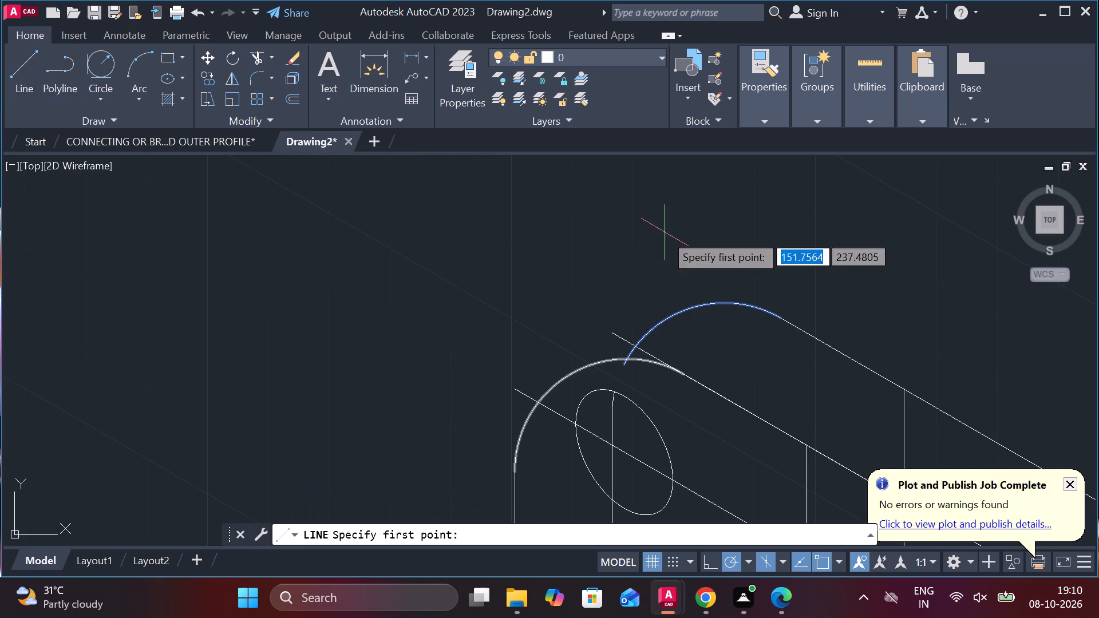
{"action": "left_click", "coordinate": [575, 367]}
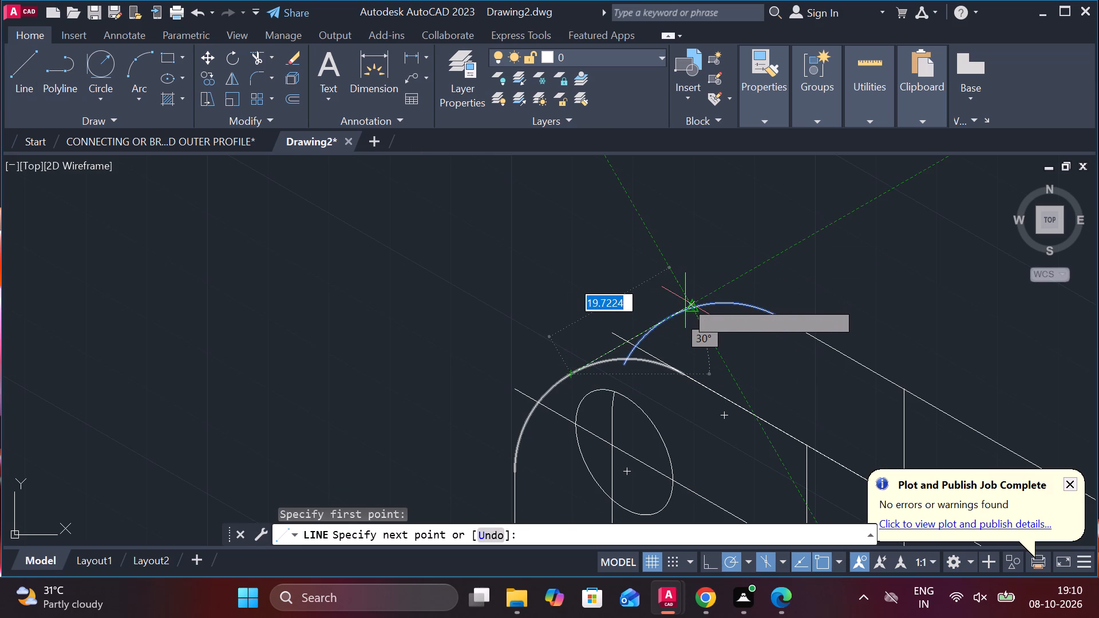
{"action": "scroll", "coordinate": [685, 300], "scroll_direction": "up", "scroll_amount": 2}
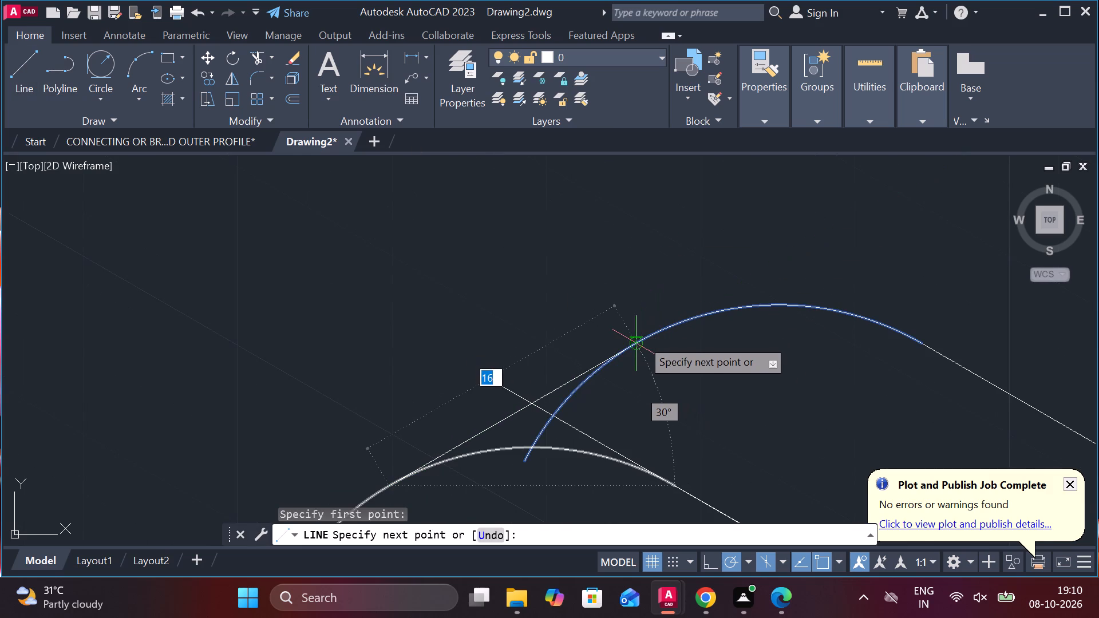
{"action": "left_click", "coordinate": [641, 339]}
{"action": "scroll", "coordinate": [725, 291], "scroll_direction": "down", "scroll_amount": 1}
{"action": "key", "text": "Escape"}
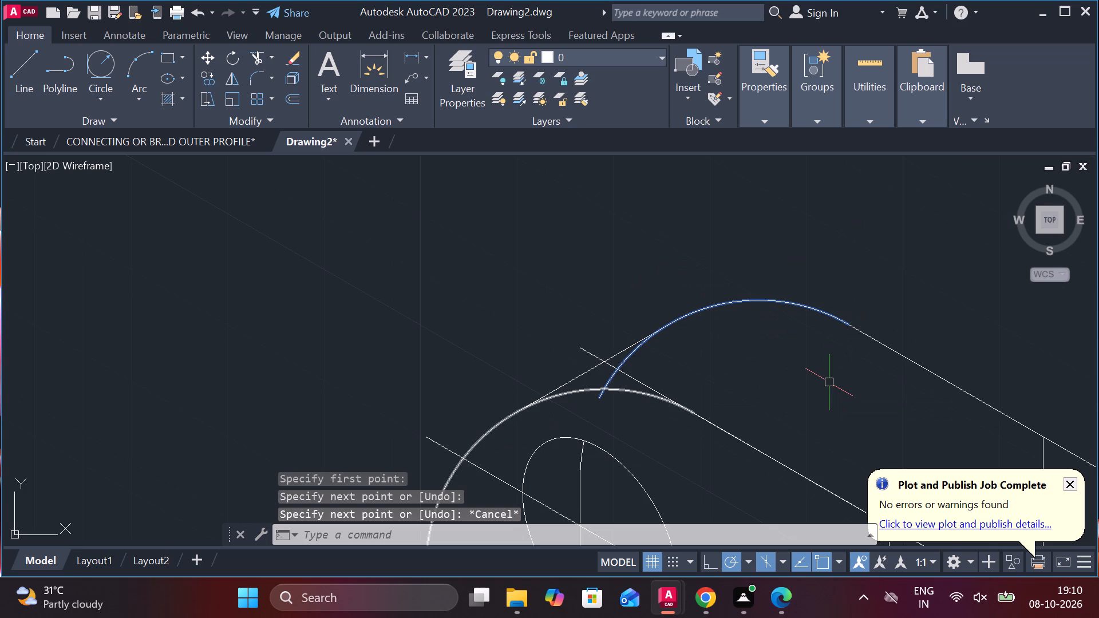
Trim the overlapping top-edge and arc pieces crossing below the new connecting line at the upper left corner.
{"action": "type", "text": "TR"}
{"action": "key", "text": "space"}
{"action": "left_click_drag", "start_coordinate": [673, 370], "coordinate": [619, 385]}
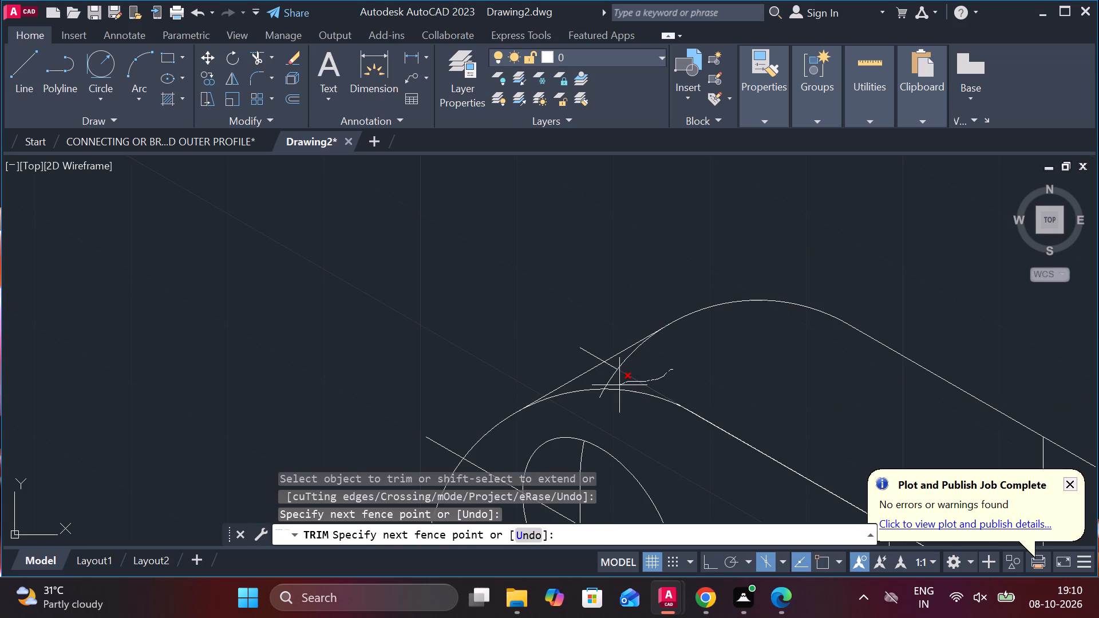
{"action": "left_click_drag", "start_coordinate": [619, 385], "coordinate": [600, 410]}
{"action": "left_click", "coordinate": [611, 368]}
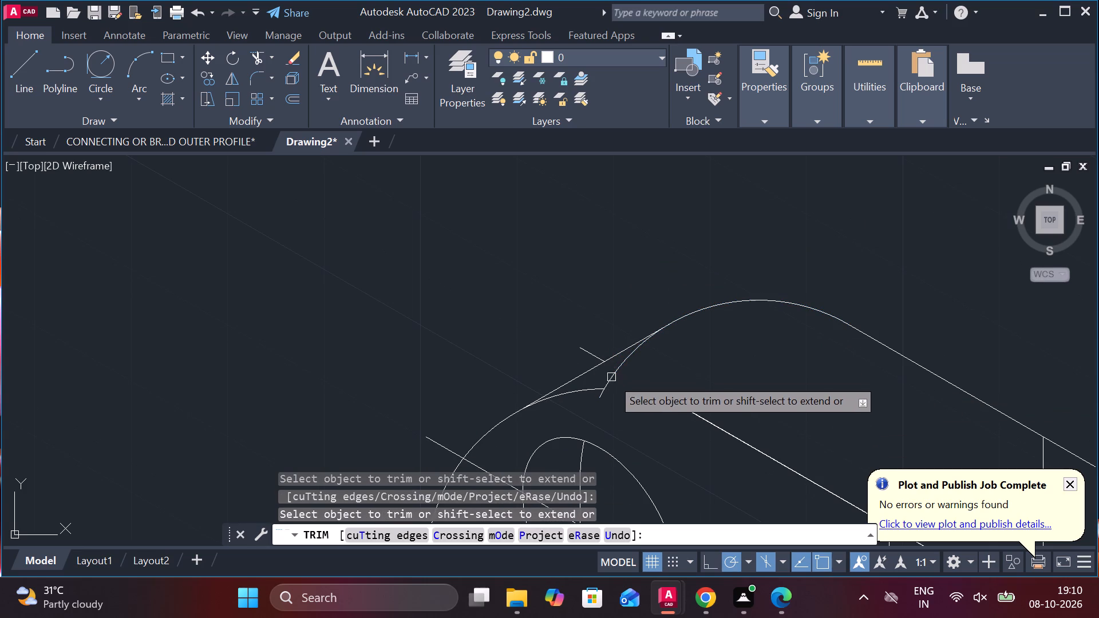
{"action": "left_click", "coordinate": [610, 379]}
{"action": "left_click", "coordinate": [591, 355]}
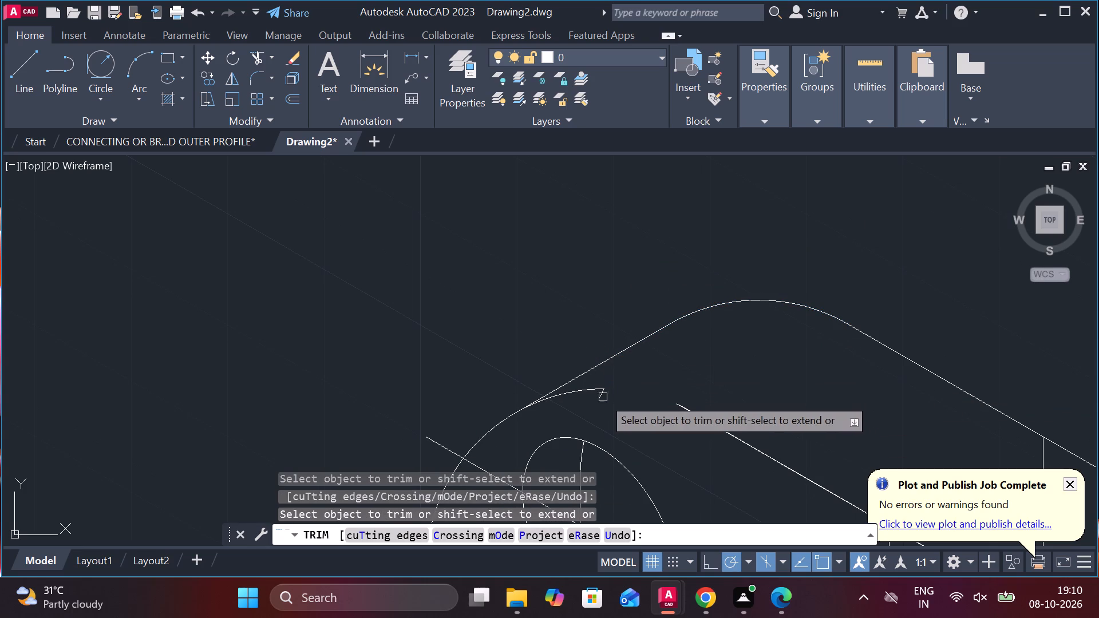
{"action": "left_click", "coordinate": [598, 397]}
{"action": "scroll", "coordinate": [642, 408], "scroll_direction": "down", "scroll_amount": 2}
{"action": "middle_click_drag", "start_coordinate": [696, 415], "coordinate": [706, 327]}
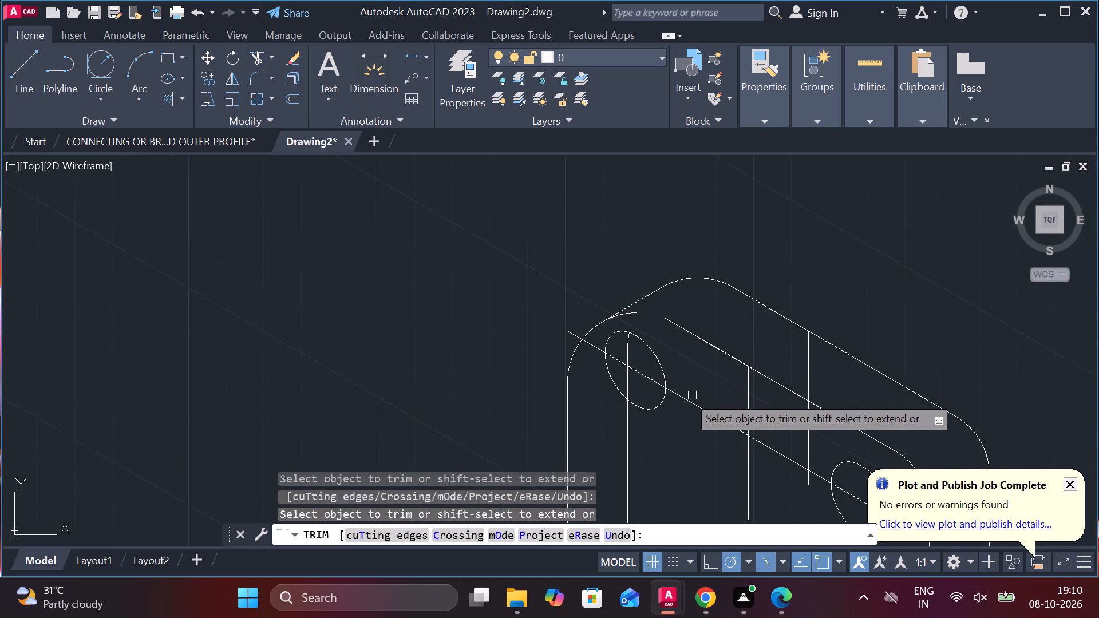
{"action": "key", "text": "Escape"}
Erase the slanted line through the hole centres, the leftover arc in the upper left hole and the vertical line below the rear top edge.
{"action": "left_click", "coordinate": [695, 401]}
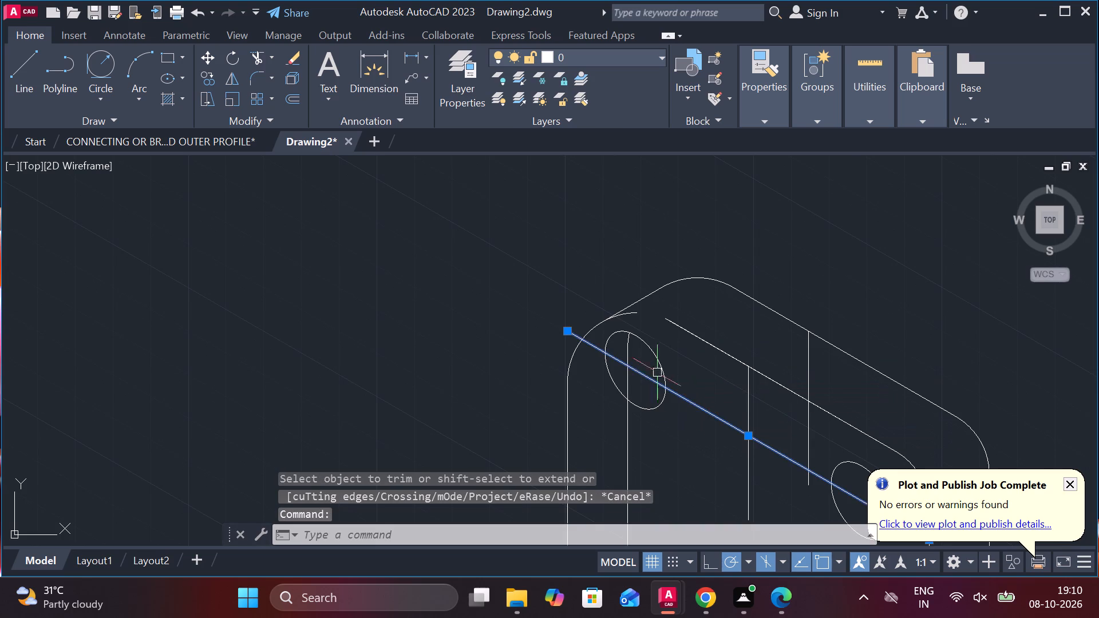
{"action": "left_click", "coordinate": [629, 349]}
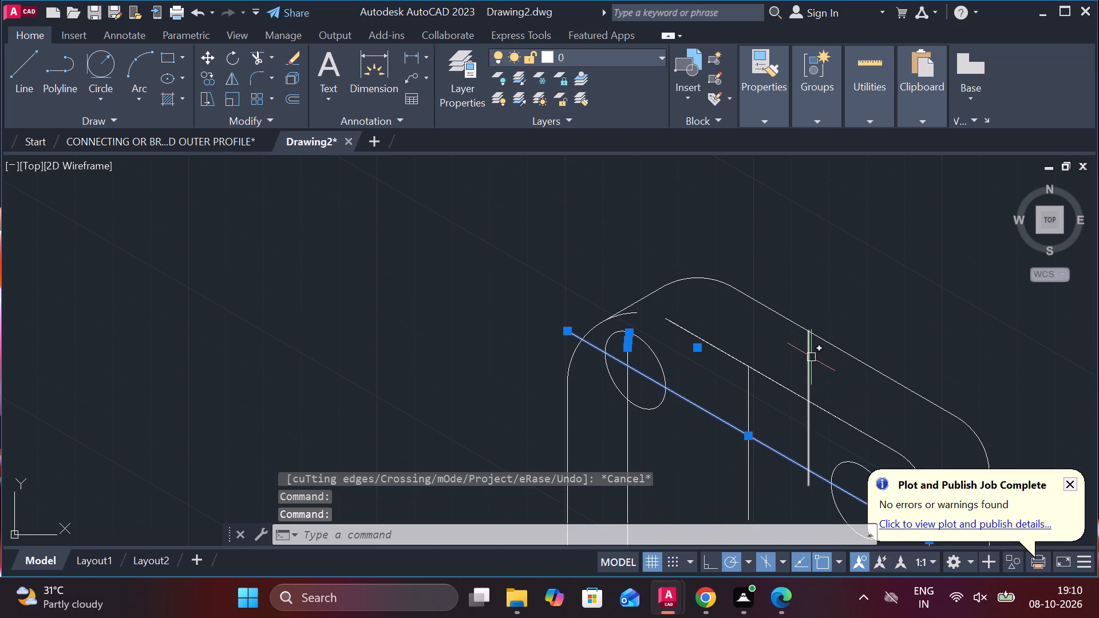
{"action": "left_click", "coordinate": [811, 356]}
{"action": "type", "text": "E"}
{"action": "key", "text": "space"}
Extend the front face's top edge to the connecting line and its upper left corner arc back to the edge.
{"action": "scroll", "coordinate": [898, 262], "scroll_direction": "down", "scroll_amount": 1}
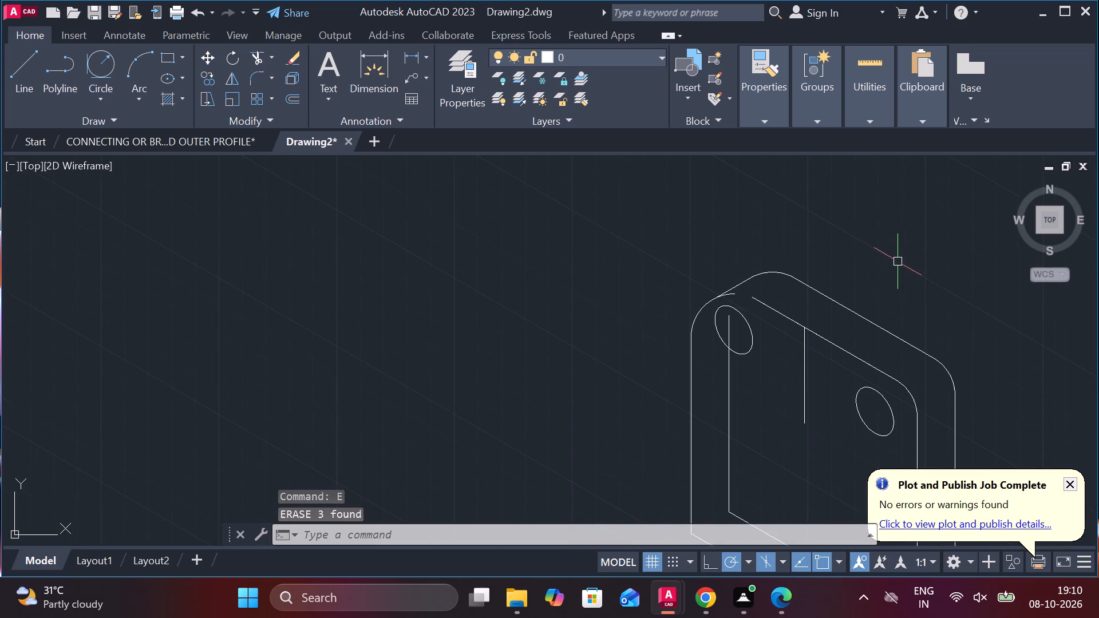
{"action": "middle_click_drag", "start_coordinate": [898, 264], "coordinate": [800, 199]}
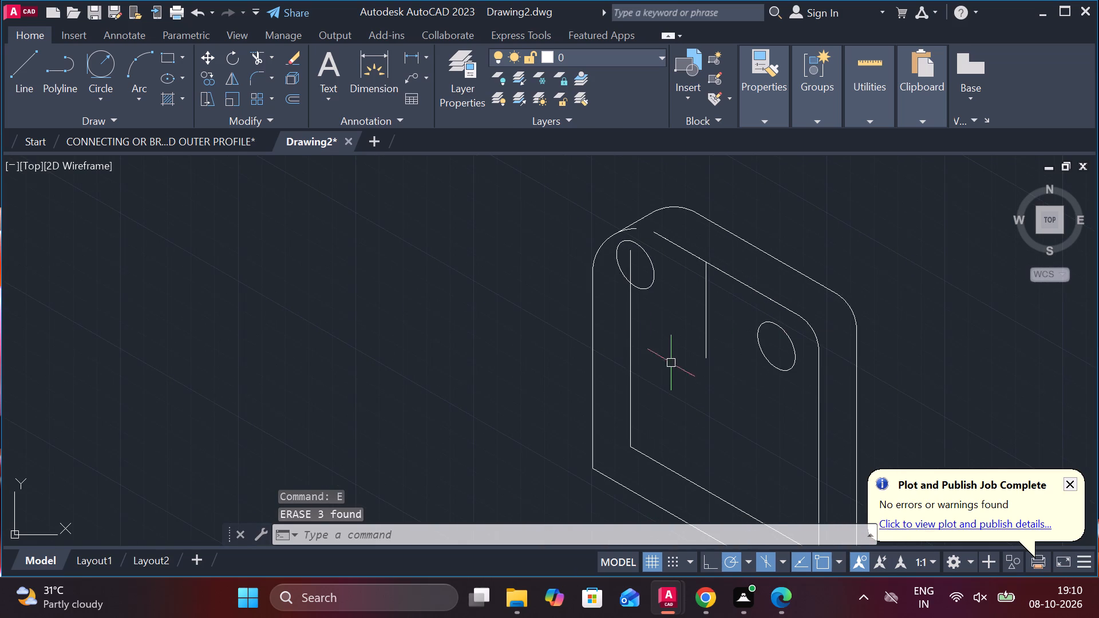
{"action": "scroll", "coordinate": [672, 366], "scroll_direction": "down", "scroll_amount": 2}
{"action": "scroll", "coordinate": [691, 391], "scroll_direction": "up", "scroll_amount": 2}
{"action": "middle_click_drag", "start_coordinate": [718, 418], "coordinate": [727, 440]}
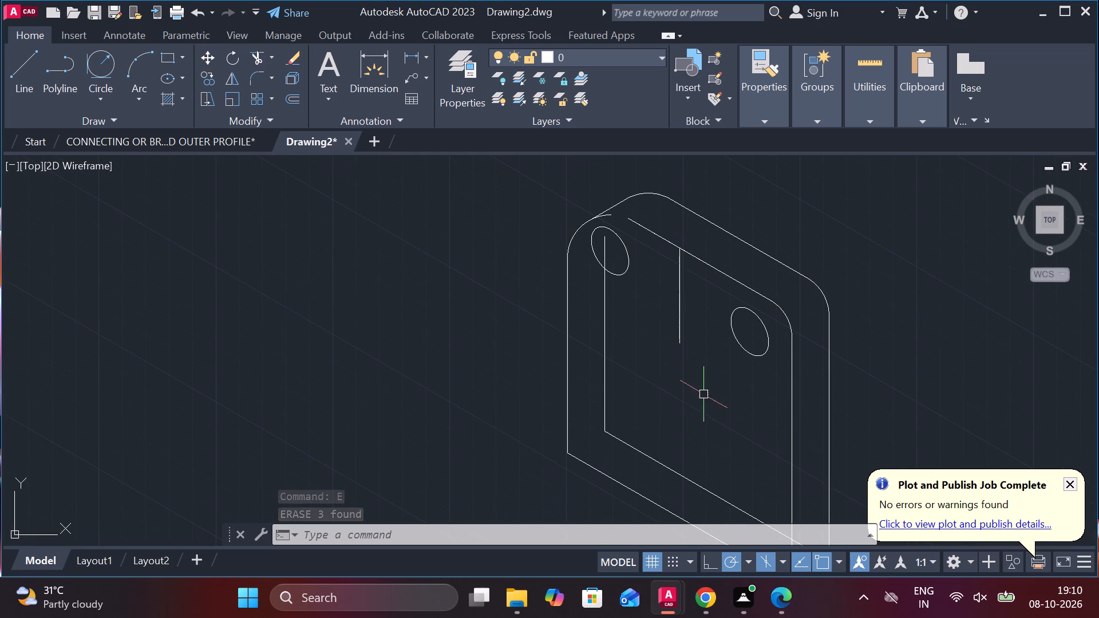
{"action": "type", "text": "EX"}
{"action": "key", "text": "space"}
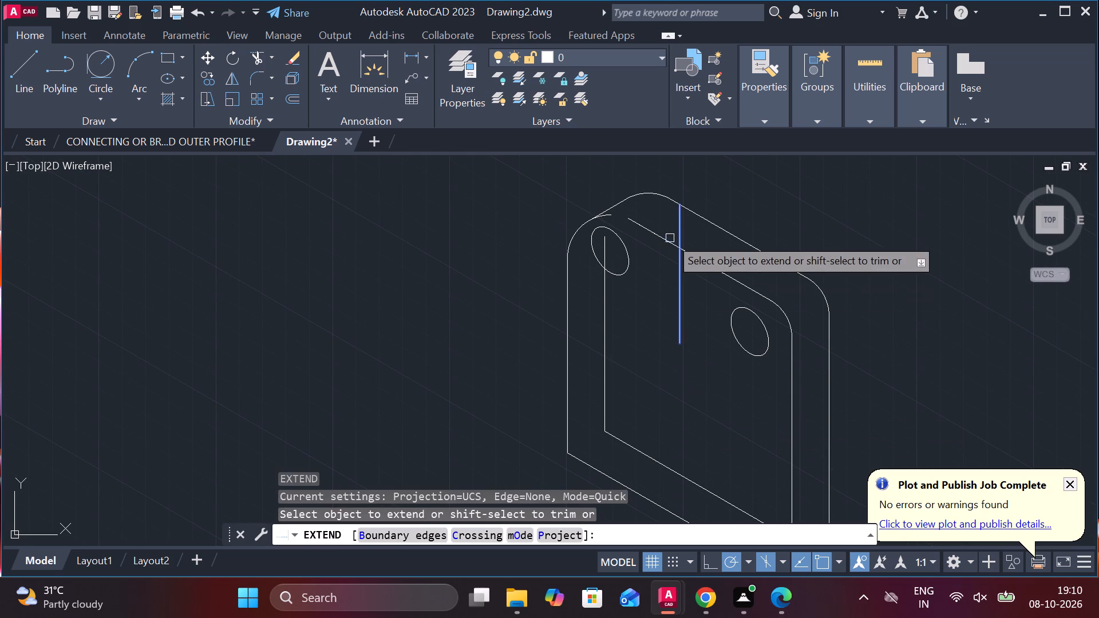
{"action": "left_click", "coordinate": [650, 227]}
{"action": "scroll", "coordinate": [641, 227], "scroll_direction": "up", "scroll_amount": 2}
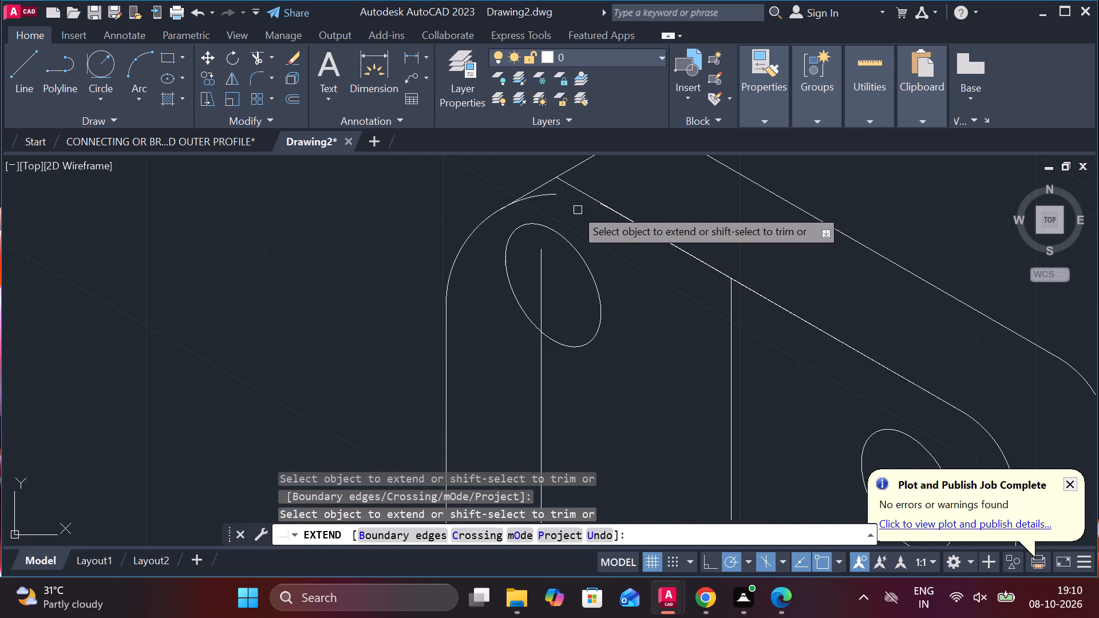
{"action": "left_click", "coordinate": [548, 196]}
{"action": "key", "text": "r"}
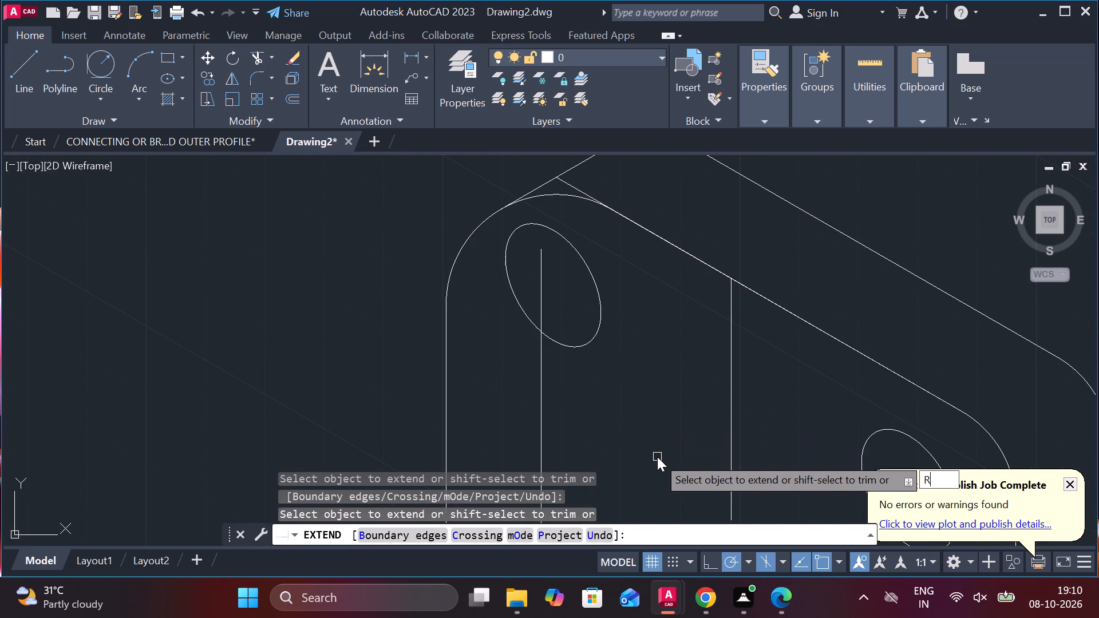
{"action": "key", "text": "Escape"}
Trim the top-edge overhang and the tiny vertical stub outside the front face's upper left corner arc.
{"action": "type", "text": "TR"}
{"action": "key", "text": "space"}
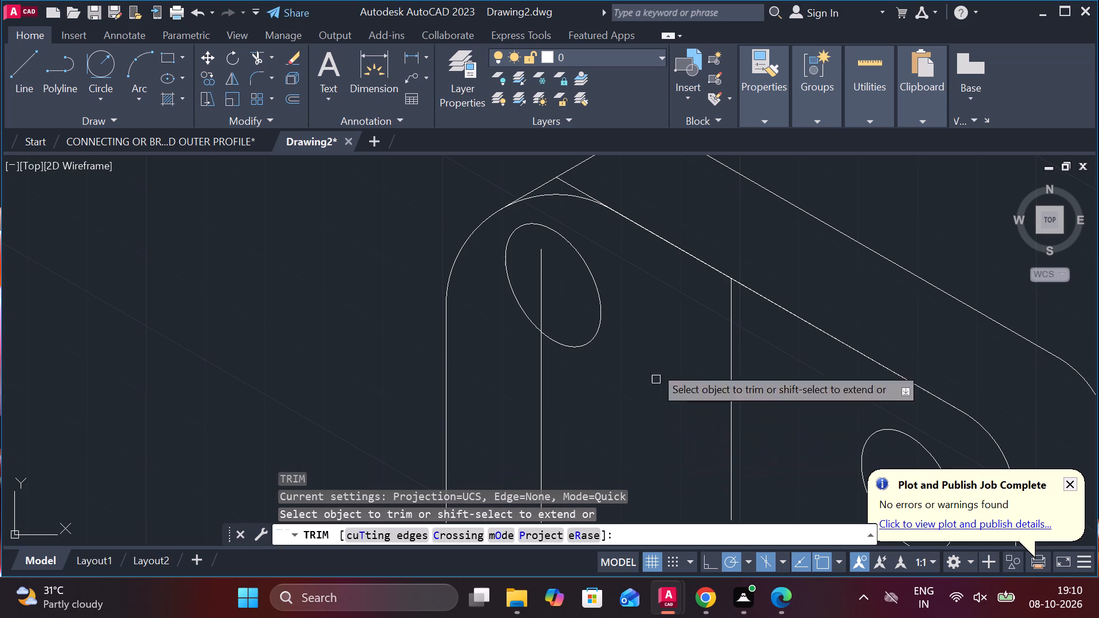
{"action": "left_click", "coordinate": [575, 184]}
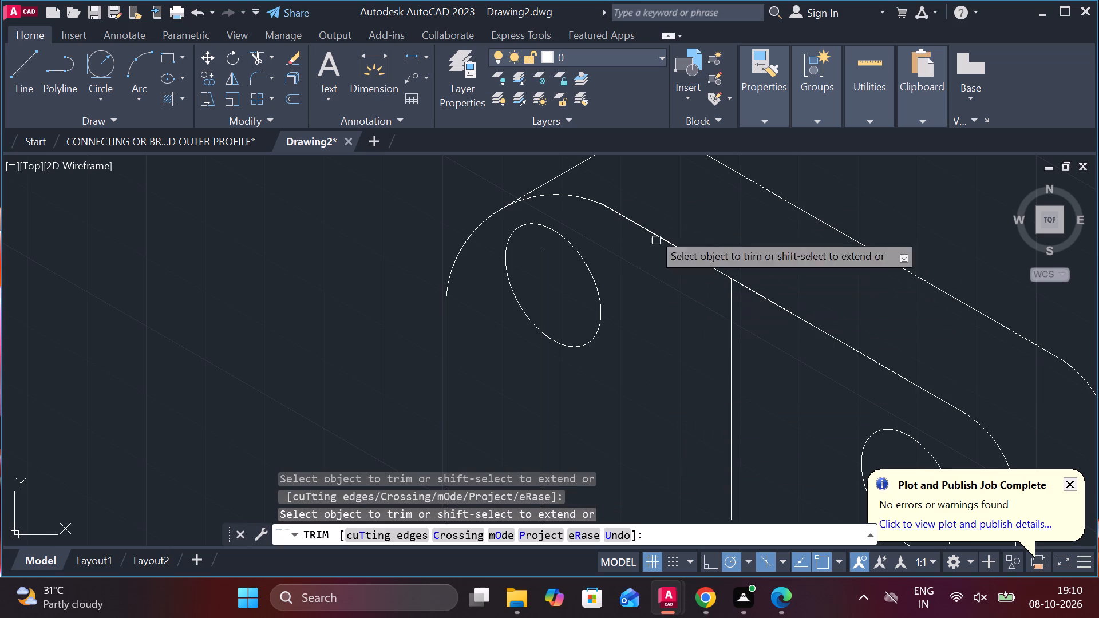
{"action": "scroll", "coordinate": [611, 195], "scroll_direction": "up", "scroll_amount": 3}
{"action": "scroll", "coordinate": [569, 228], "scroll_direction": "up", "scroll_amount": 5}
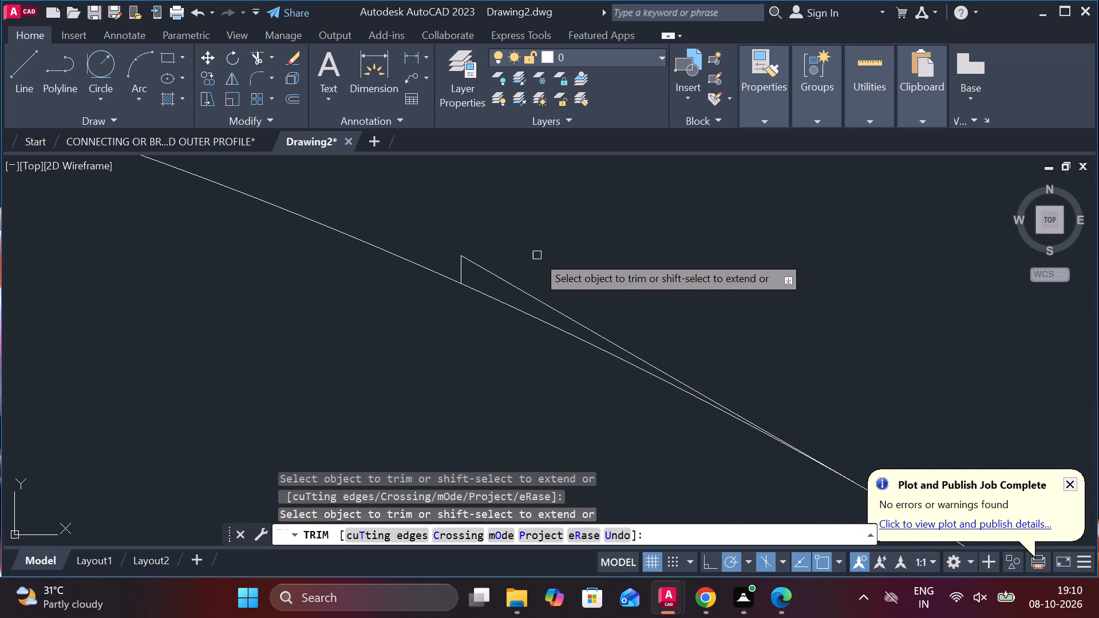
{"action": "left_click", "coordinate": [489, 268]}
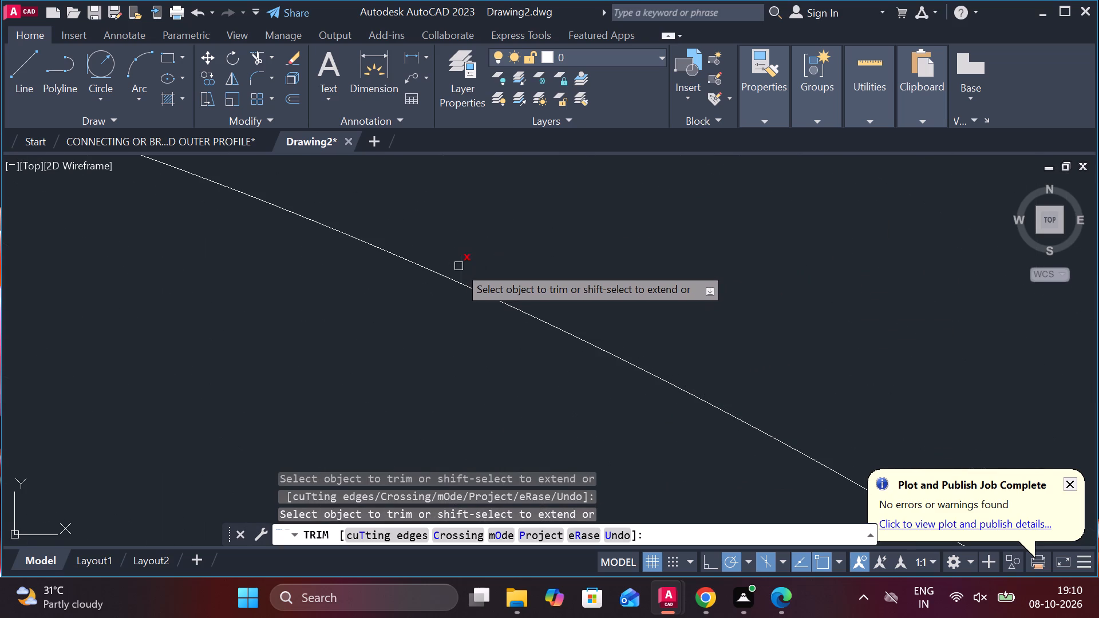
{"action": "left_click", "coordinate": [458, 266]}
Trim the rear face's hidden lower edge and hidden left vertical edge, including the piece inside the upper left hole.
{"action": "scroll", "coordinate": [499, 253], "scroll_direction": "down", "scroll_amount": 11}
{"action": "middle_click_drag", "start_coordinate": [739, 301], "coordinate": [734, 172]}
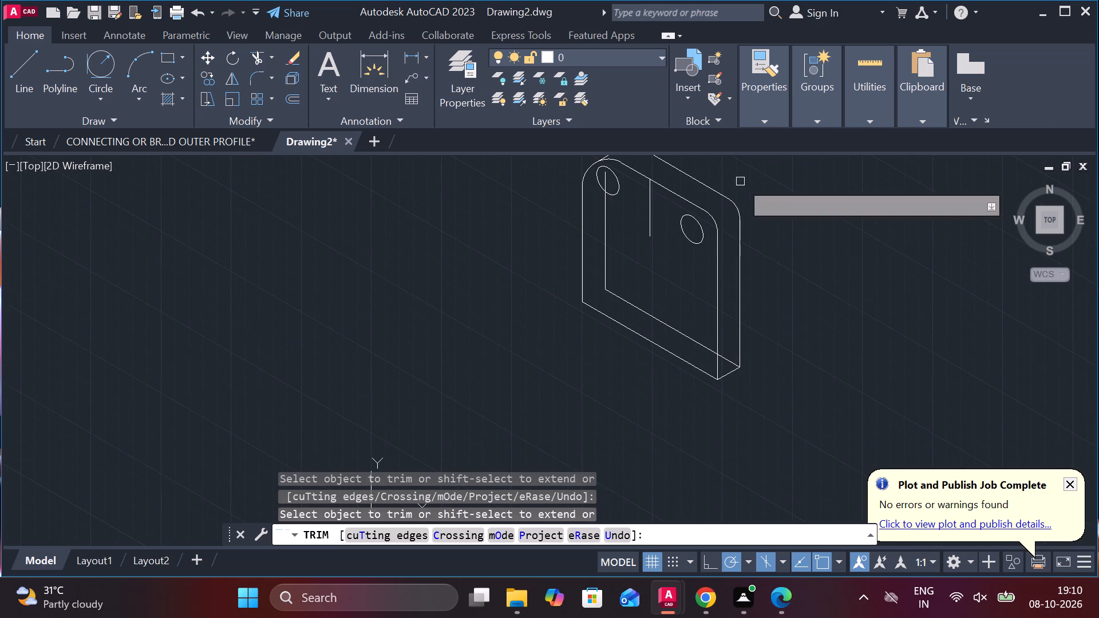
{"action": "middle_click_drag", "start_coordinate": [757, 225], "coordinate": [782, 288]}
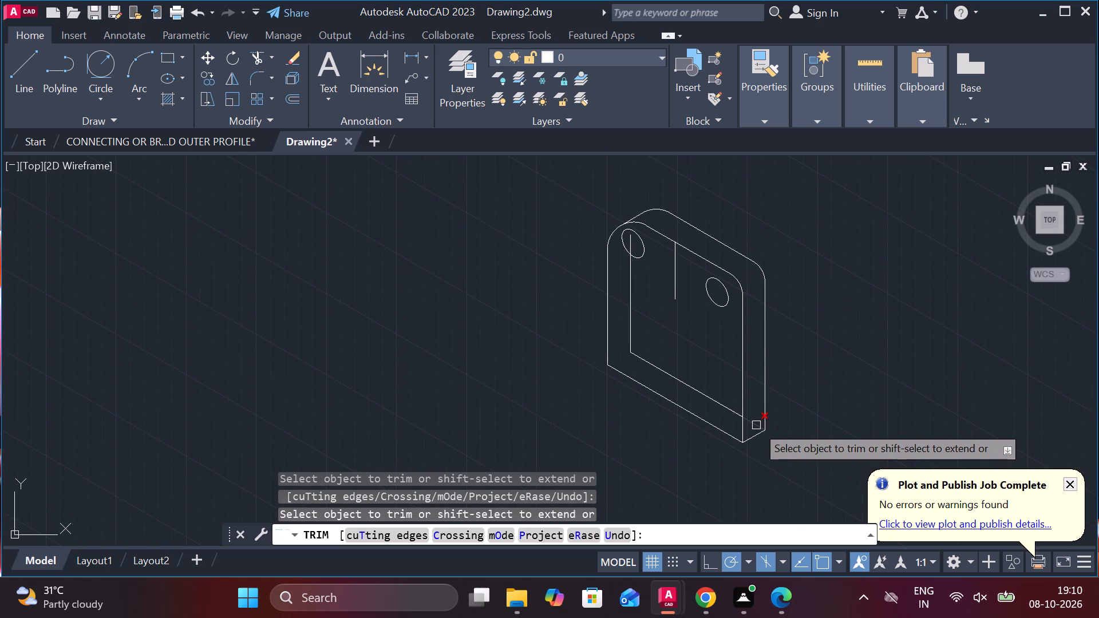
{"action": "left_click", "coordinate": [756, 425]}
{"action": "left_click", "coordinate": [712, 405]}
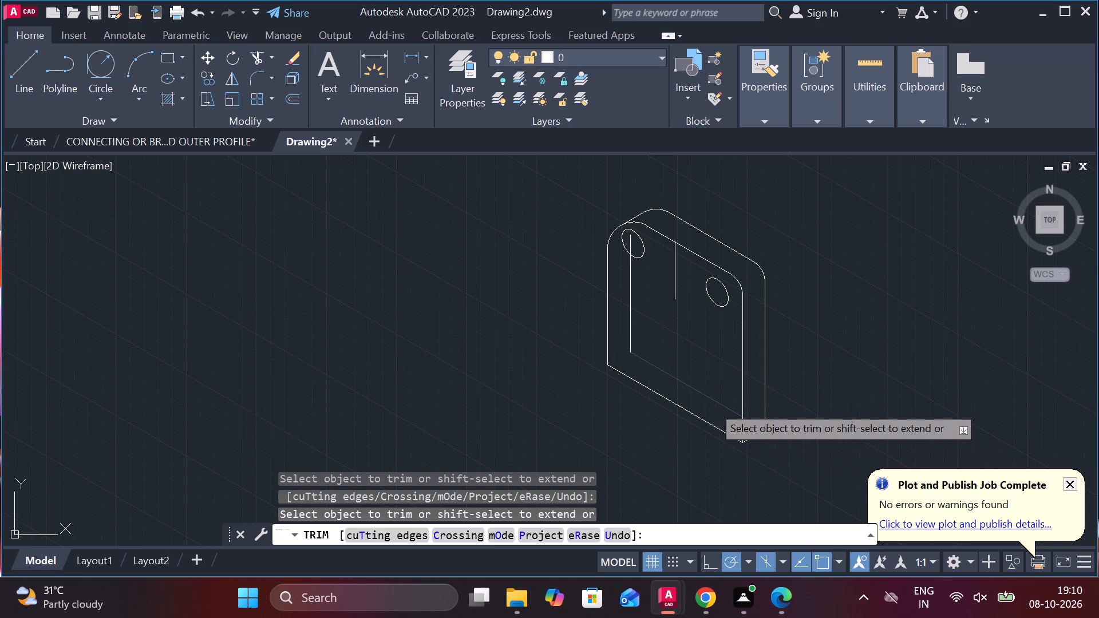
{"action": "left_click", "coordinate": [627, 308]}
{"action": "middle_click_drag", "start_coordinate": [645, 323], "coordinate": [671, 438]}
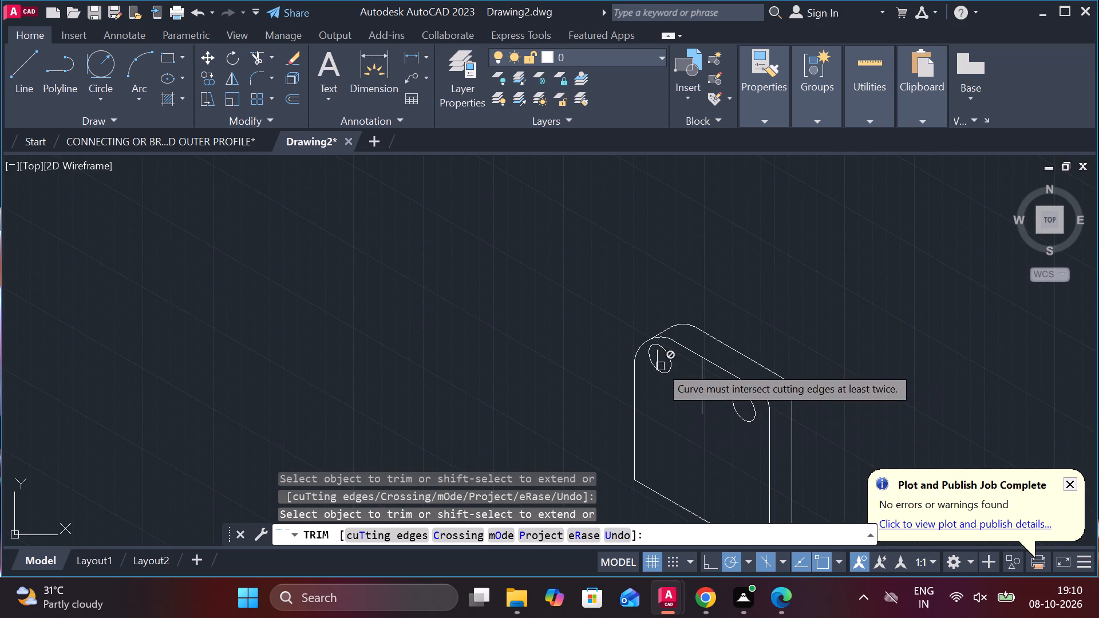
{"action": "left_click", "coordinate": [658, 363]}
{"action": "scroll", "coordinate": [805, 385], "scroll_direction": "down", "scroll_amount": 2}
{"action": "middle_click_drag", "start_coordinate": [798, 385], "coordinate": [769, 309]}
{"action": "scroll", "coordinate": [764, 366], "scroll_direction": "up", "scroll_amount": 2}
{"action": "middle_click_drag", "start_coordinate": [800, 377], "coordinate": [784, 377]}
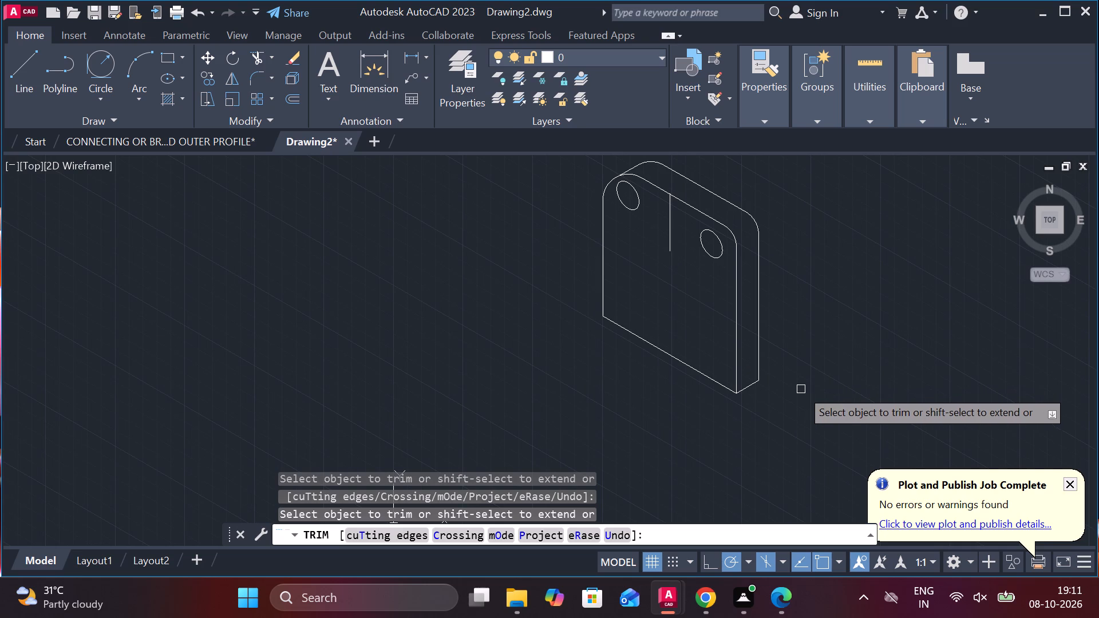
Lengthen the vertical line at the middle of the front face straight down to the face's bottom edge.
{"action": "key", "text": "Escape"}
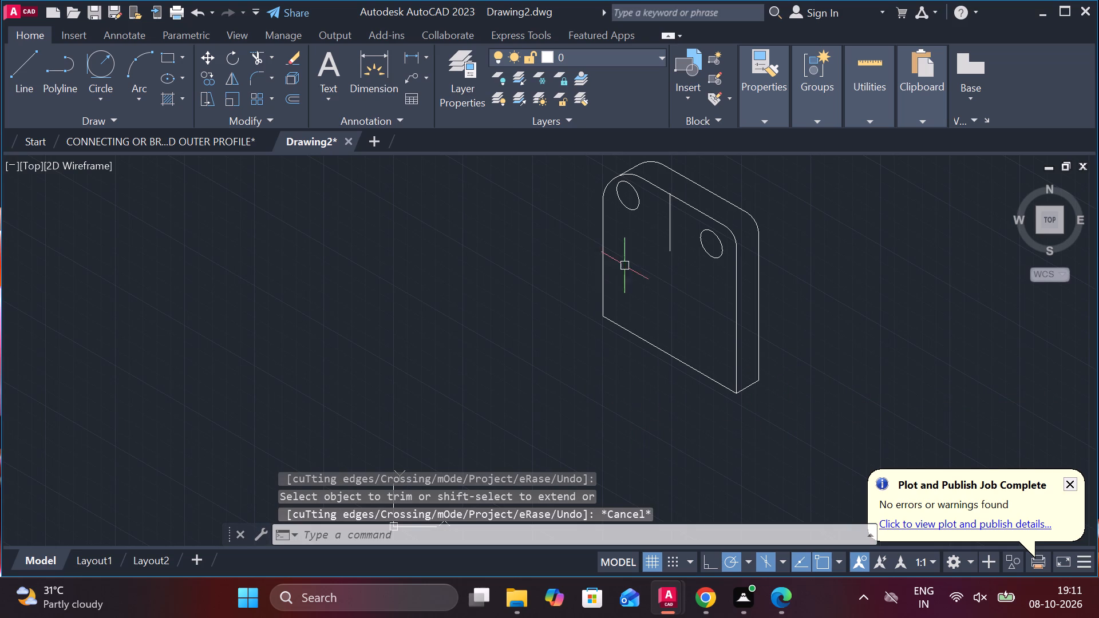
{"action": "left_click", "coordinate": [673, 224]}
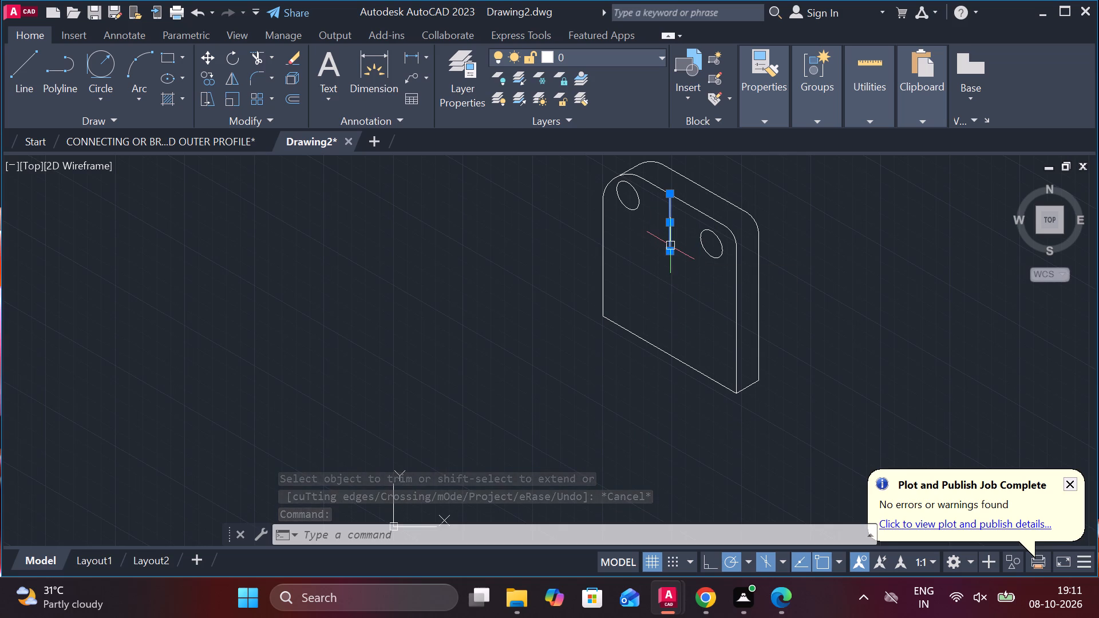
{"action": "left_click", "coordinate": [737, 286]}
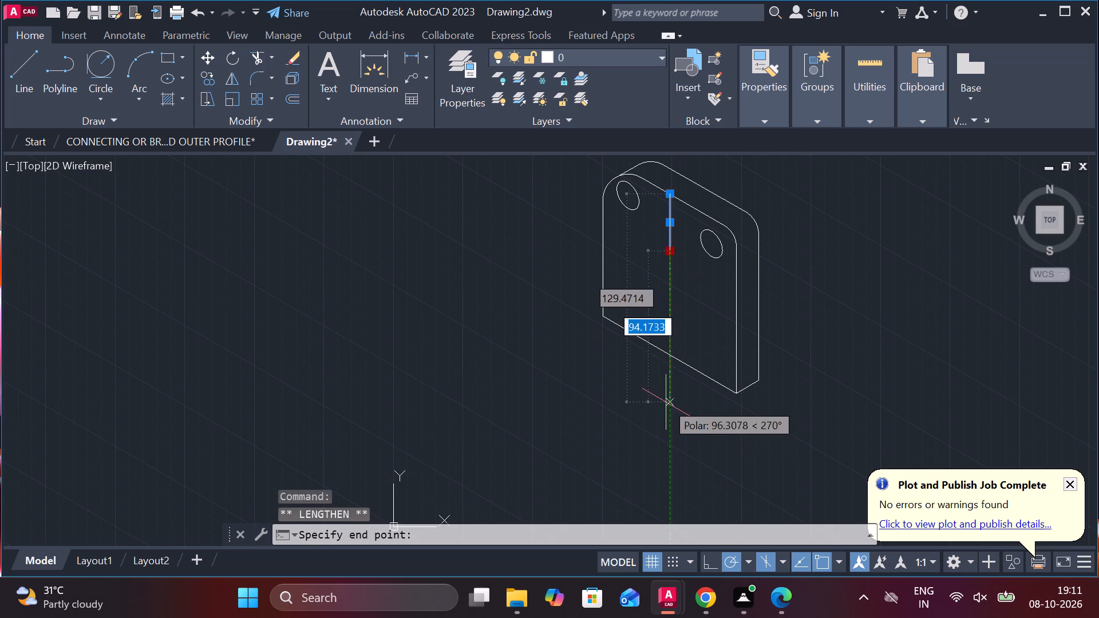
{"action": "left_click", "coordinate": [665, 358]}
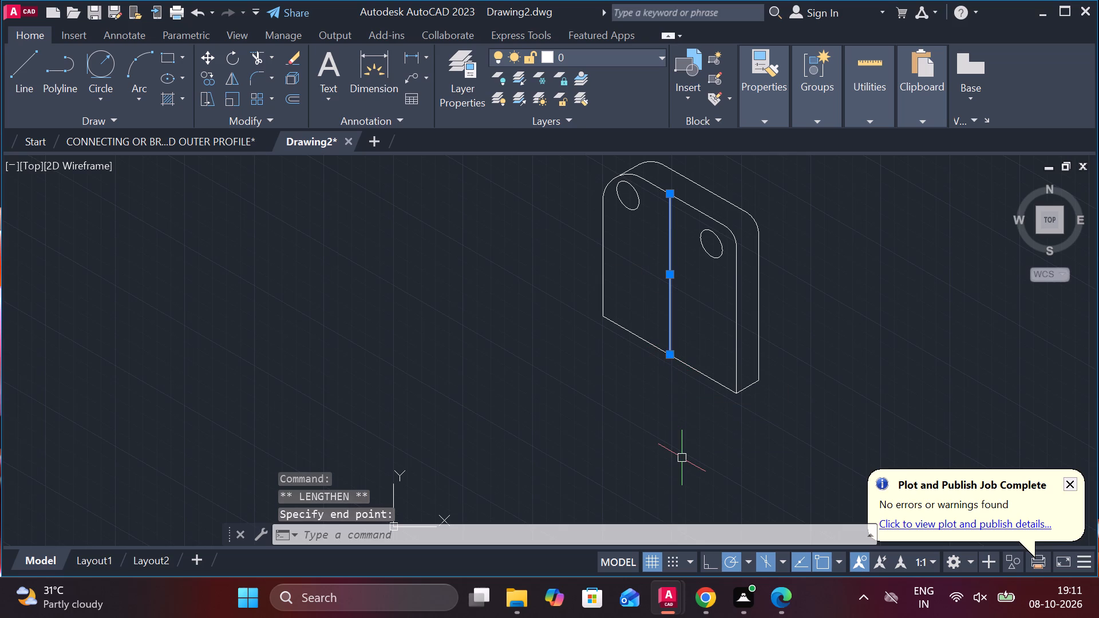
{"action": "key", "text": "Escape"}
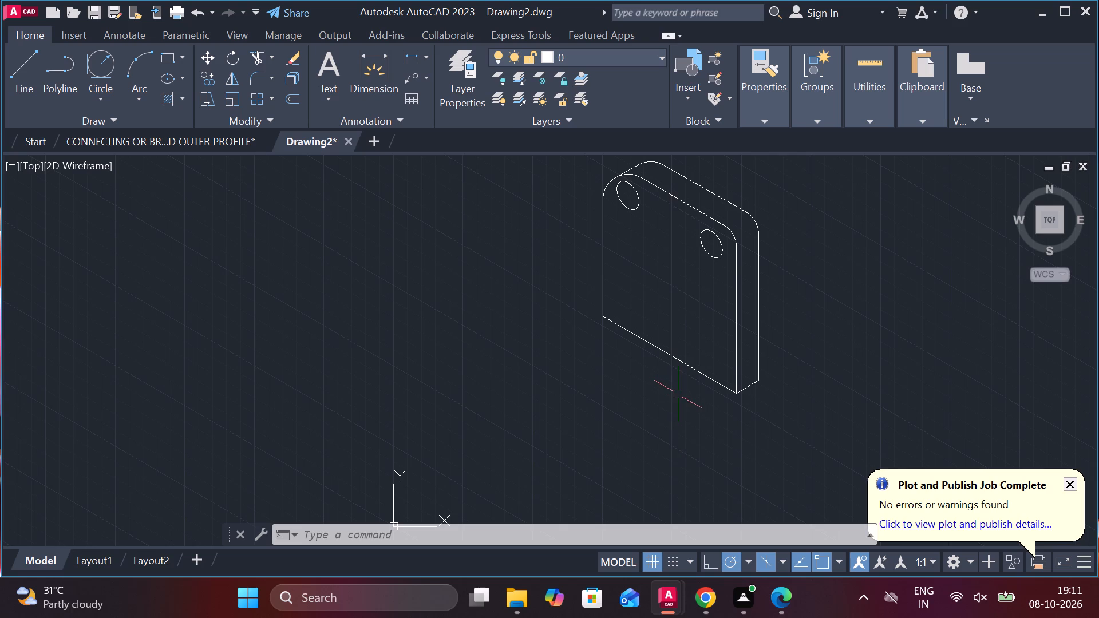
Draw a 60-long line at 210° from the lower end of the vertical centre line, outward from the front face.
{"action": "key", "text": "l"}
{"action": "key", "text": "Return"}
{"action": "left_click", "coordinate": [669, 351]}
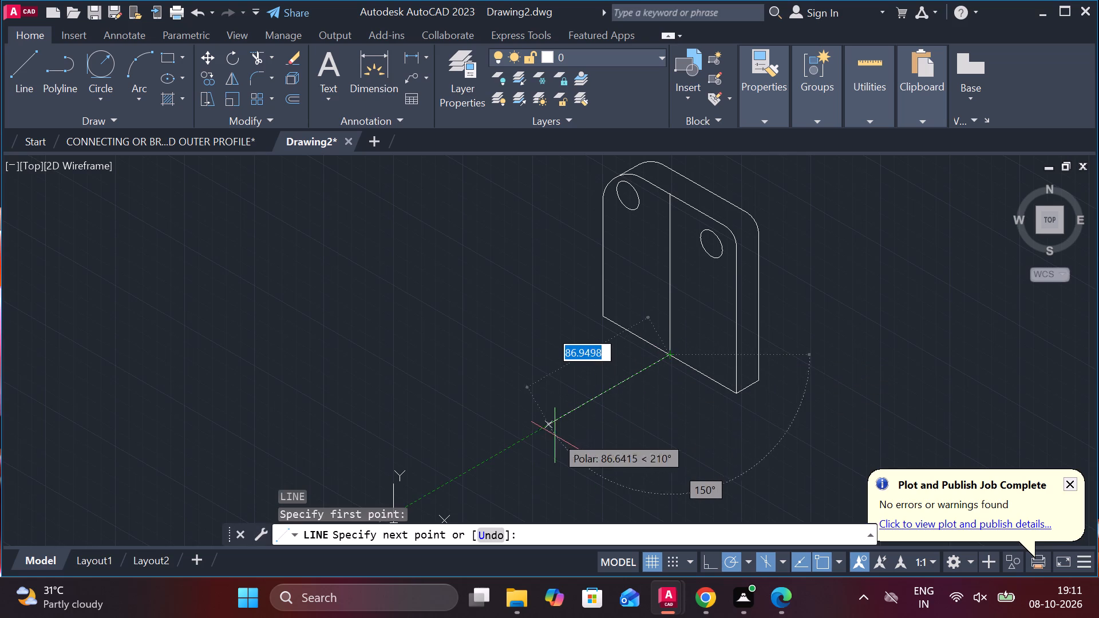
{"action": "type", "text": "60"}
{"action": "key", "text": "Return"}
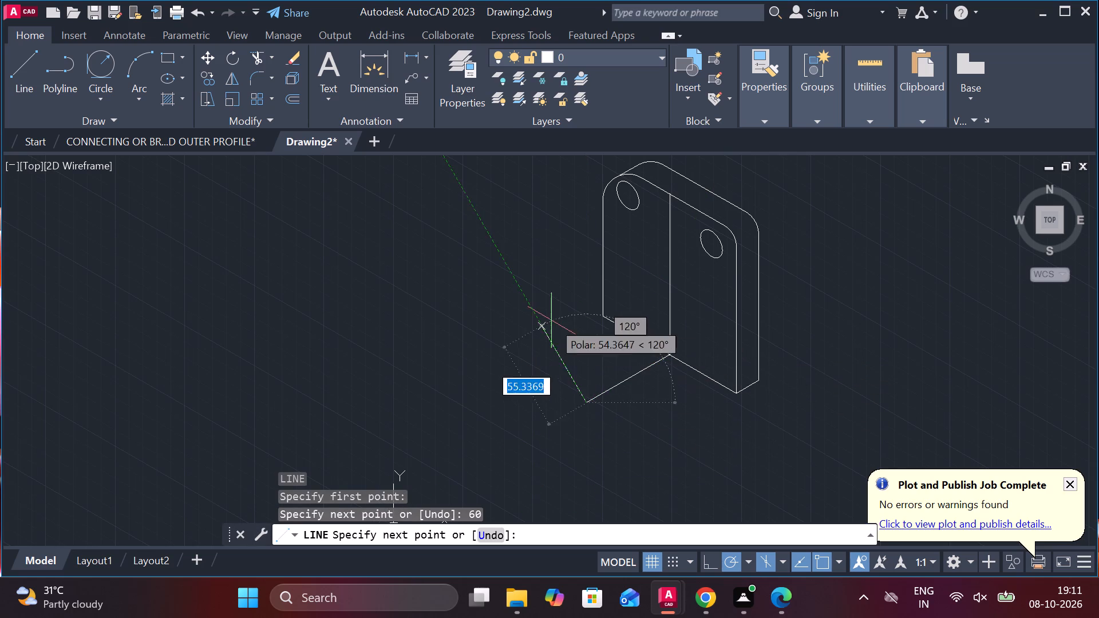
{"action": "key", "text": "Escape"}
Draw an isocircle centred on the free end of the 60-long line, switching the isoplane while sizing it.
{"action": "key", "text": "e"}
{"action": "key", "text": "l"}
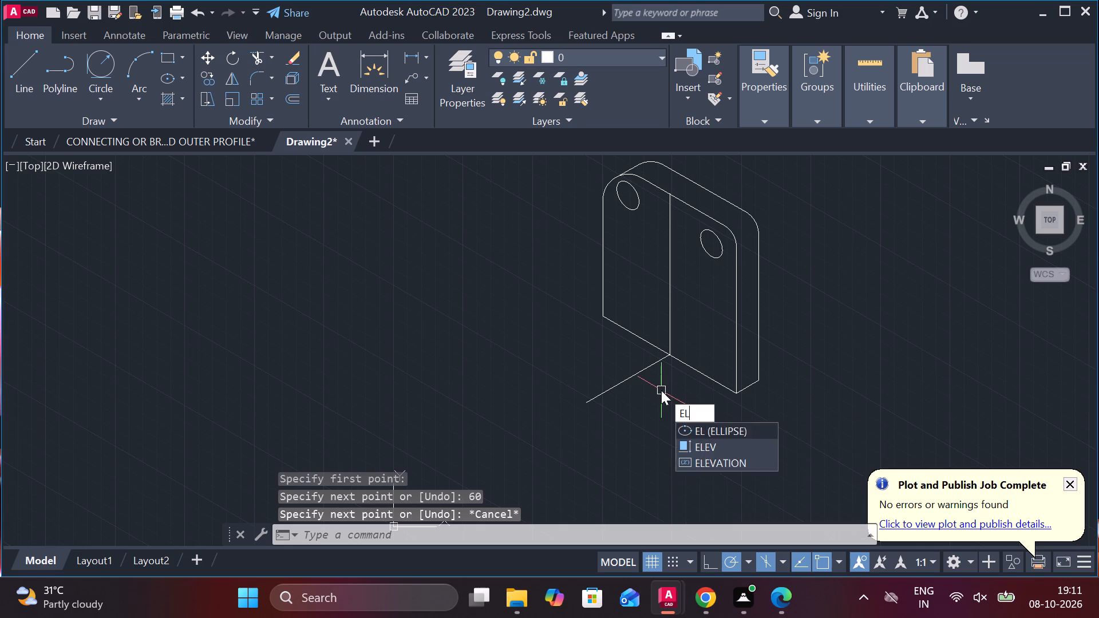
{"action": "key", "text": "Return"}
{"action": "key", "text": "i"}
{"action": "key", "text": "Return"}
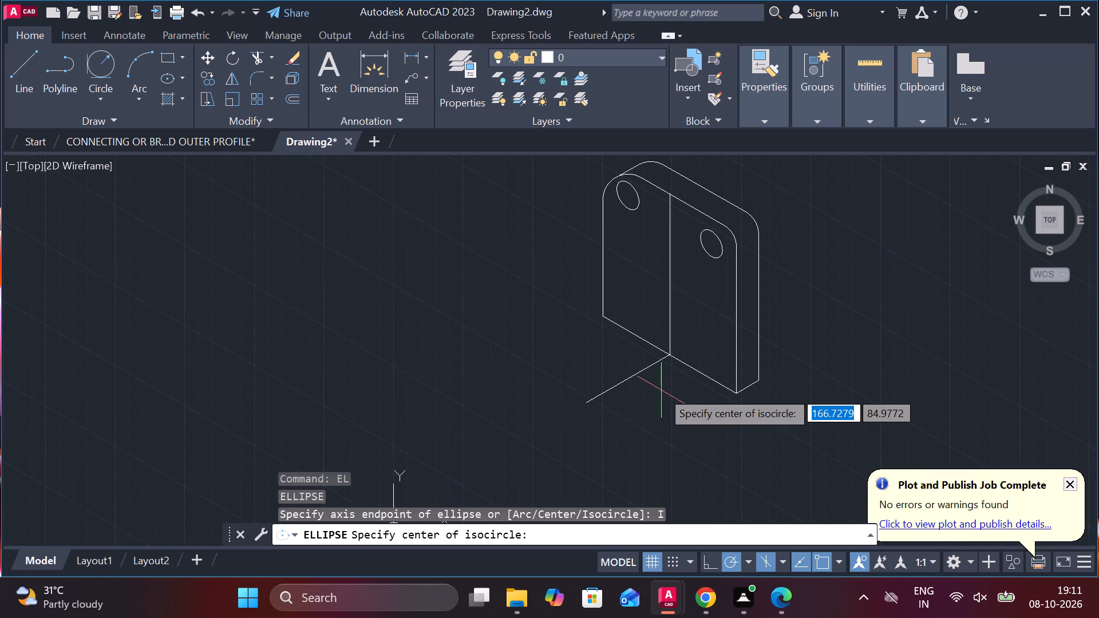
{"action": "left_click", "coordinate": [579, 401]}
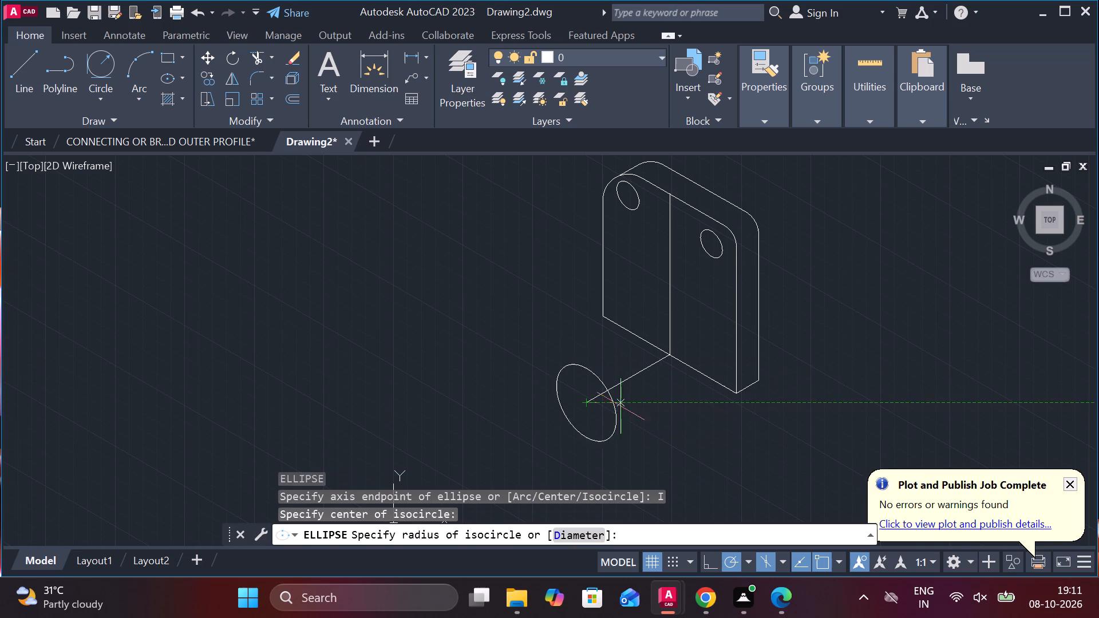
{"action": "key", "text": "F5"}
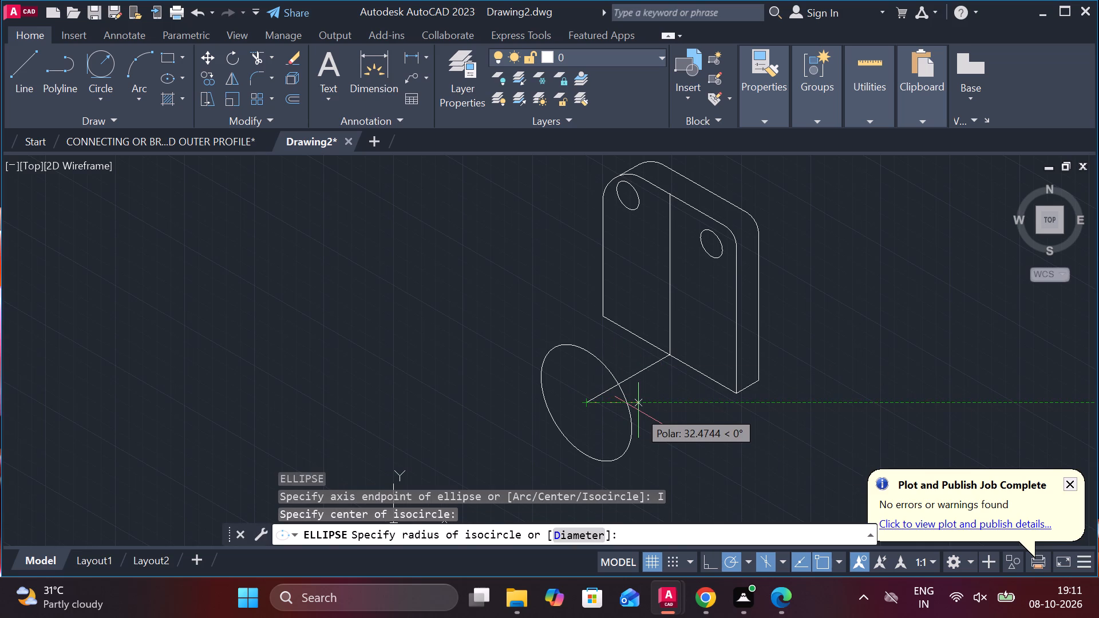
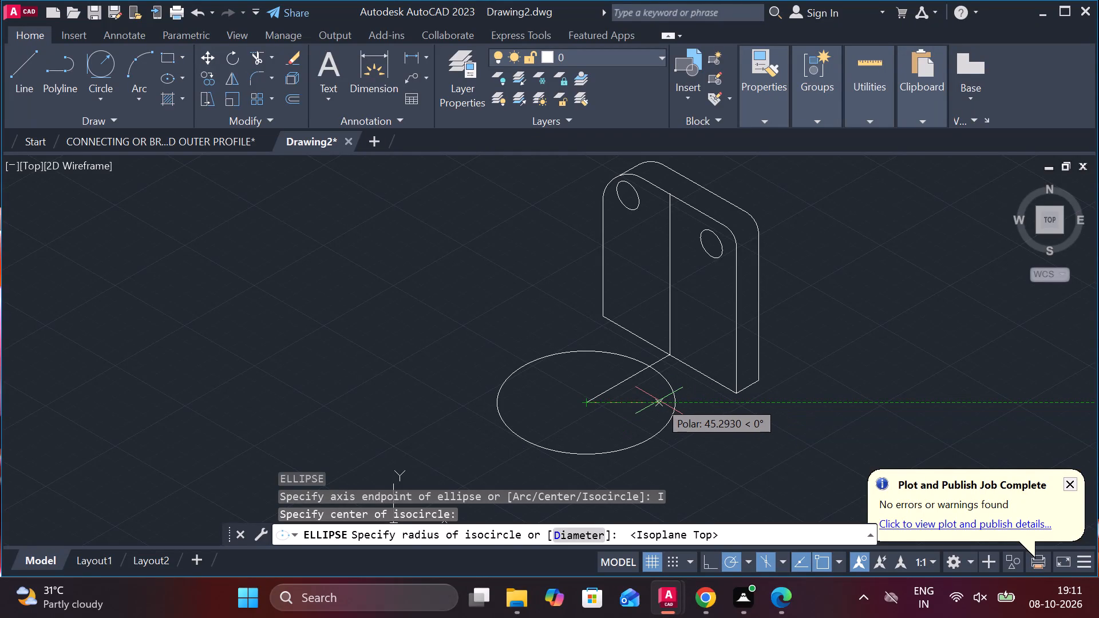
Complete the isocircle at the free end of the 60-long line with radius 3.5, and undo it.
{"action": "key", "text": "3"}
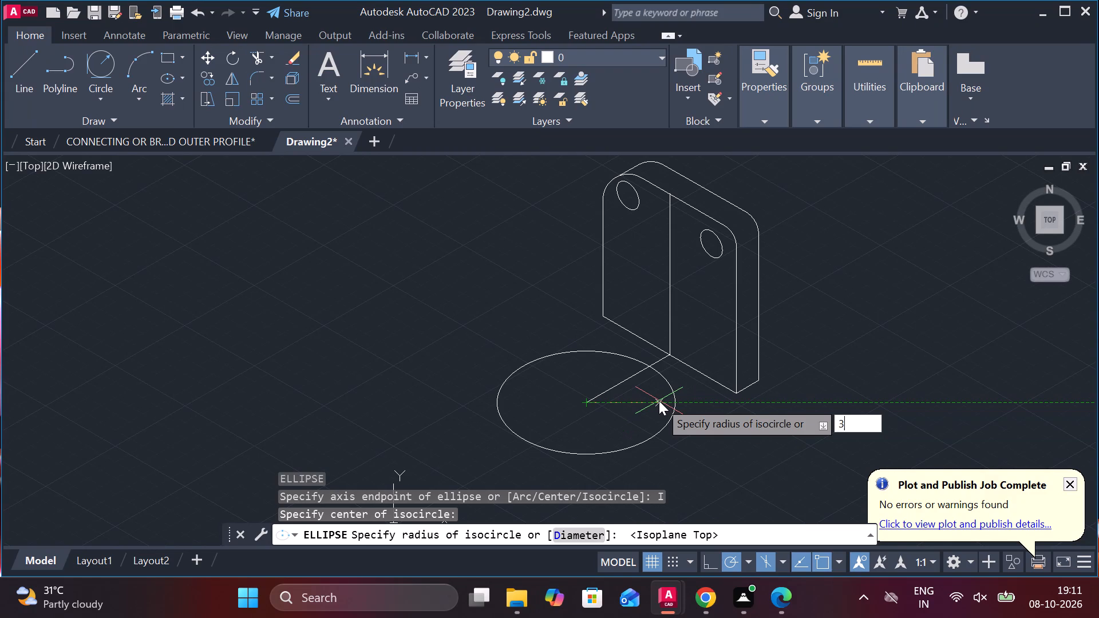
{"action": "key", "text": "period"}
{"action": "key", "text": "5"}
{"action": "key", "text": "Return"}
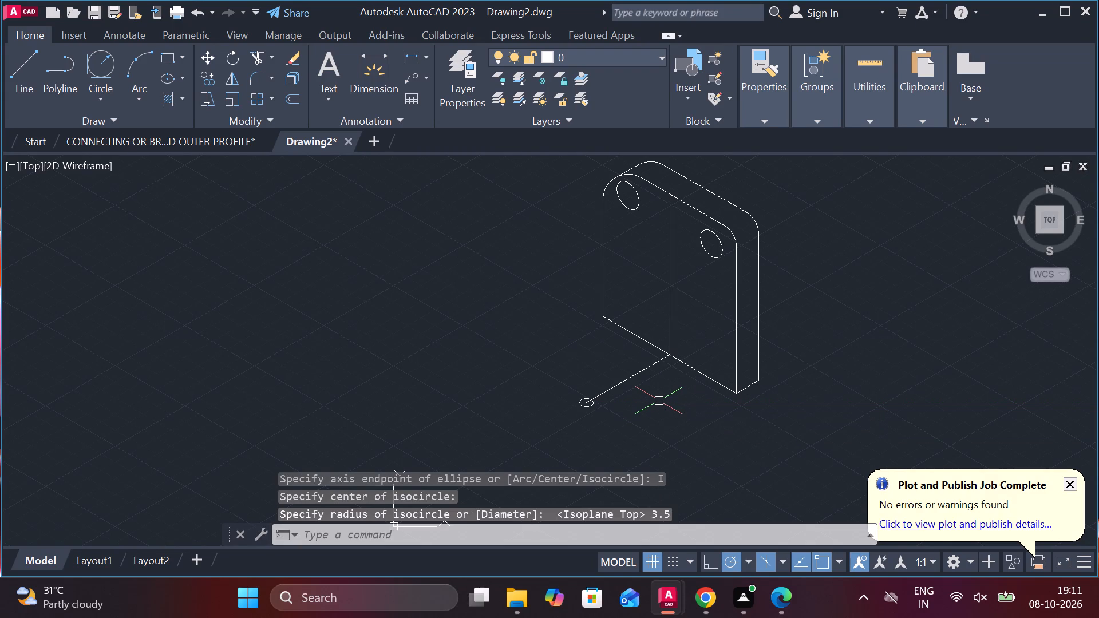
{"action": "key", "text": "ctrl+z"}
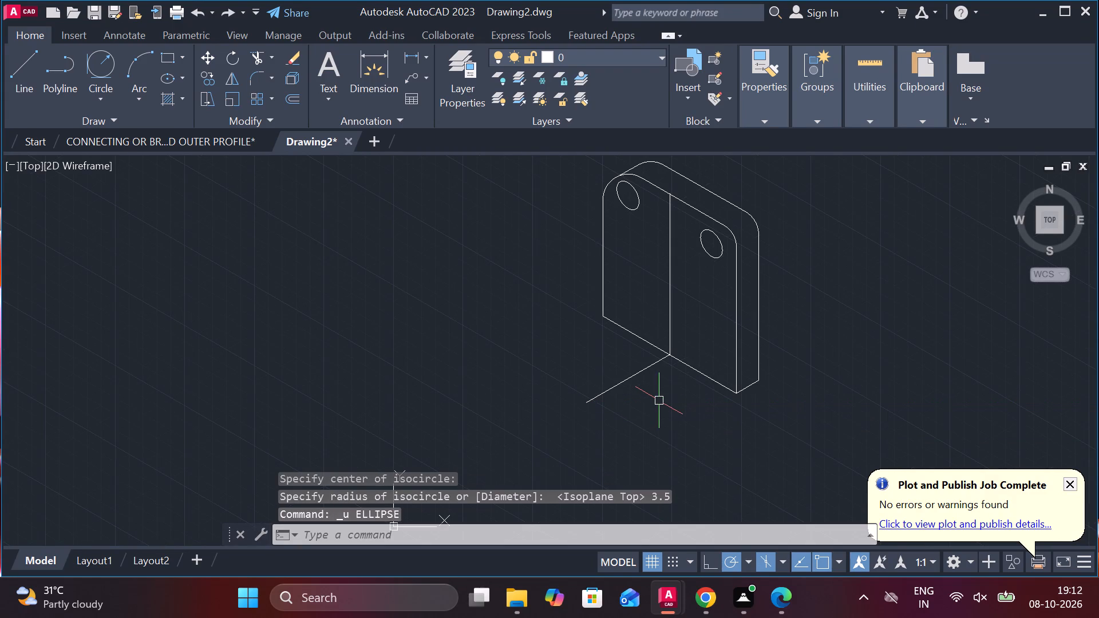
Draw a radius-35 isocircle in the top isoplane, centred on the free end of the 60-long line.
{"action": "key", "text": "e"}
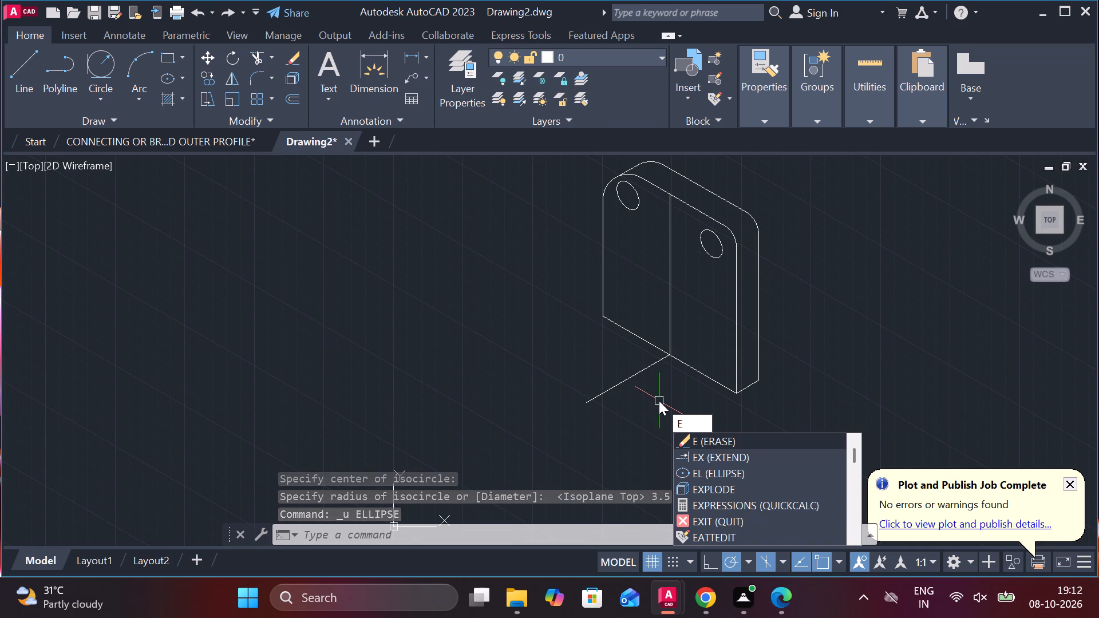
{"action": "key", "text": "l"}
{"action": "key", "text": "Return"}
{"action": "key", "text": "i"}
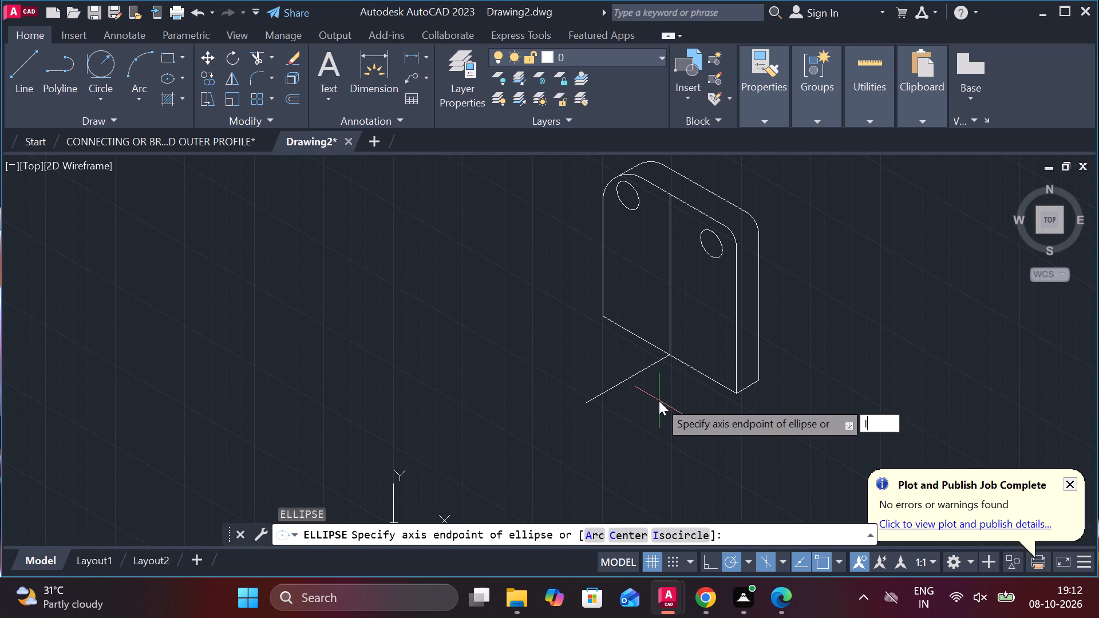
{"action": "key", "text": "Return"}
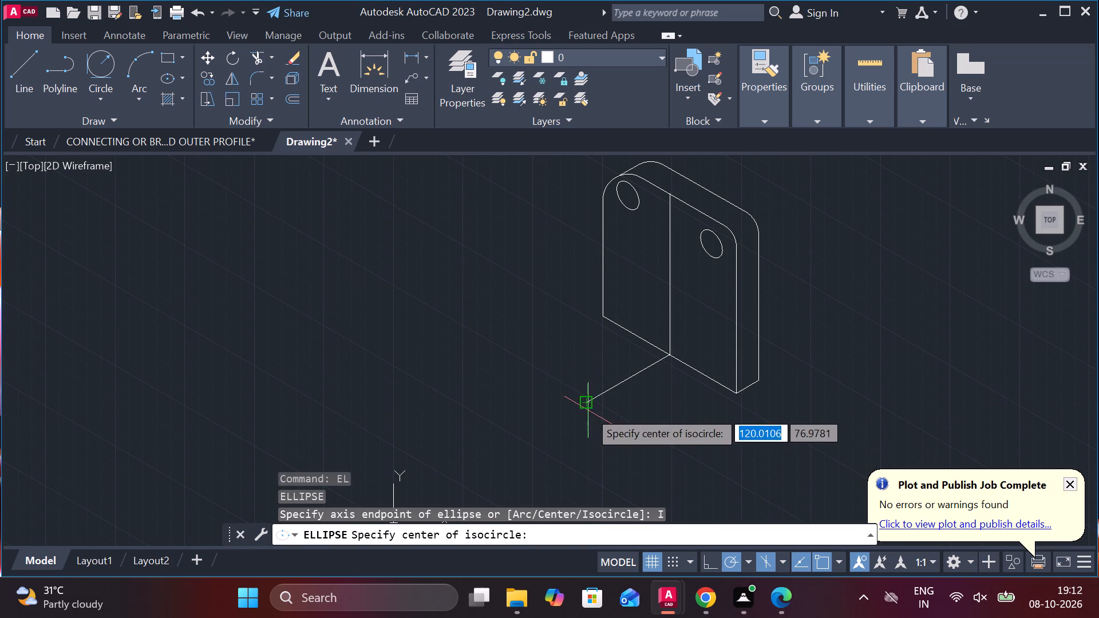
{"action": "left_click", "coordinate": [586, 403]}
{"action": "key", "text": "F5"}
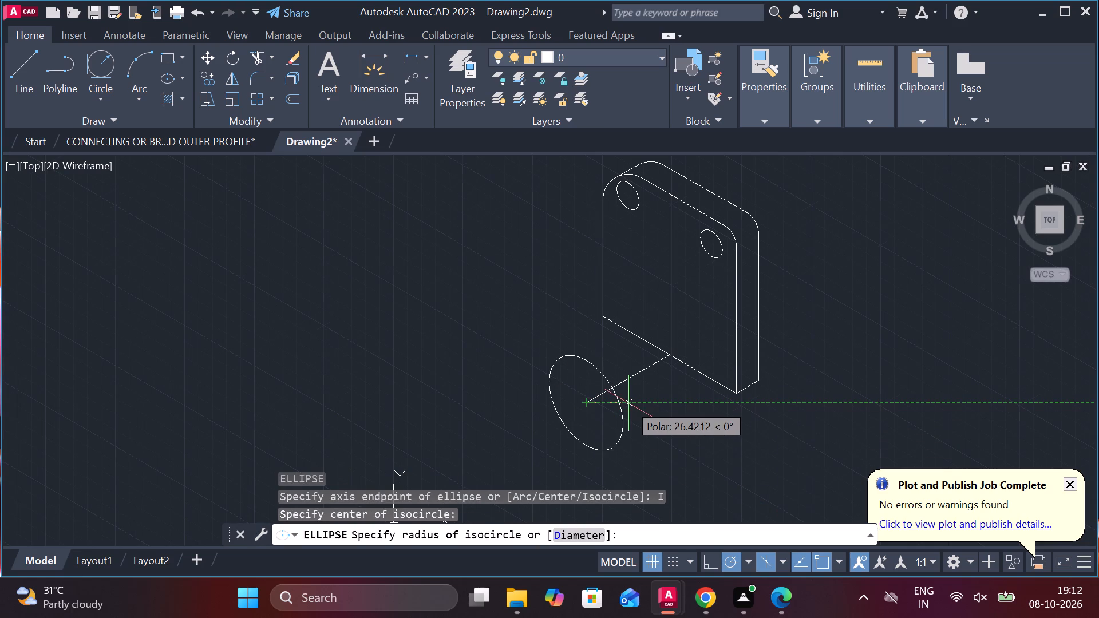
{"action": "type", "text": "35"}
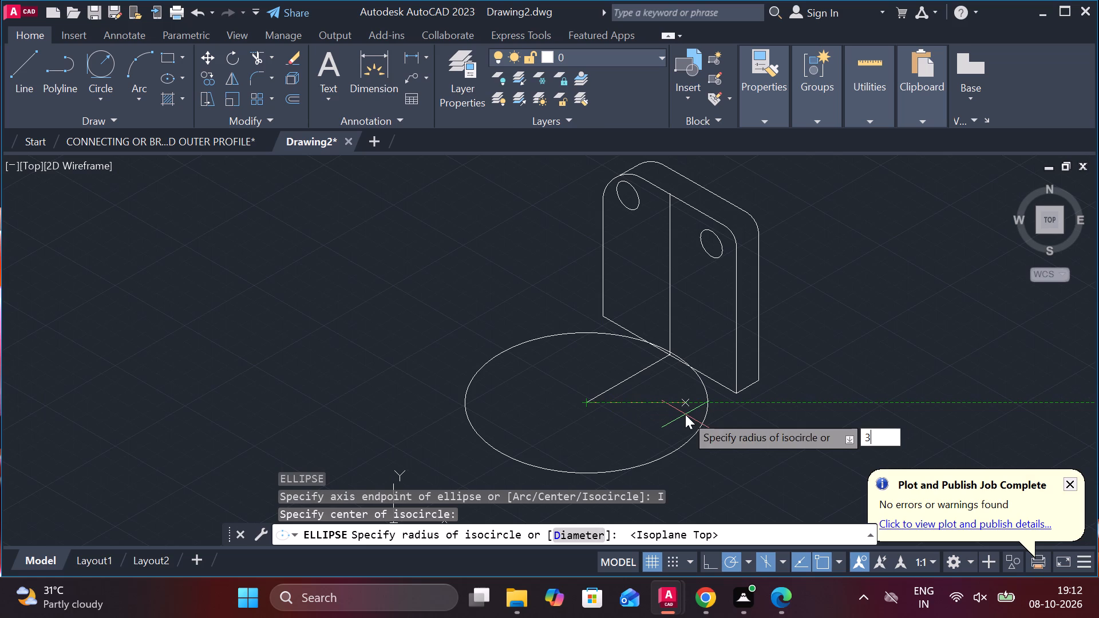
{"action": "key", "text": "Return"}
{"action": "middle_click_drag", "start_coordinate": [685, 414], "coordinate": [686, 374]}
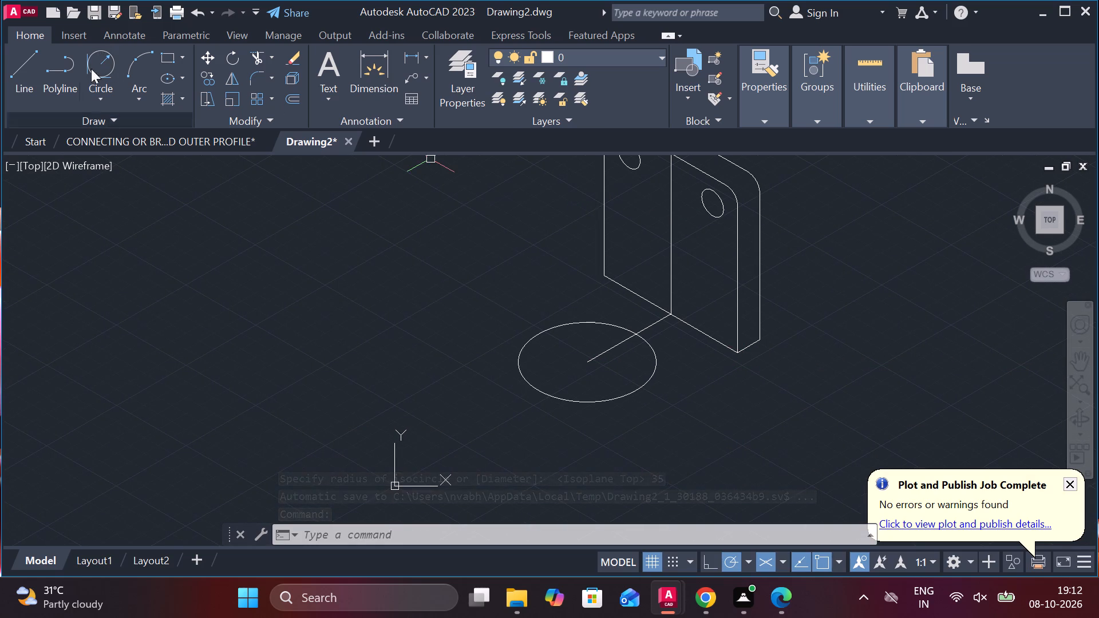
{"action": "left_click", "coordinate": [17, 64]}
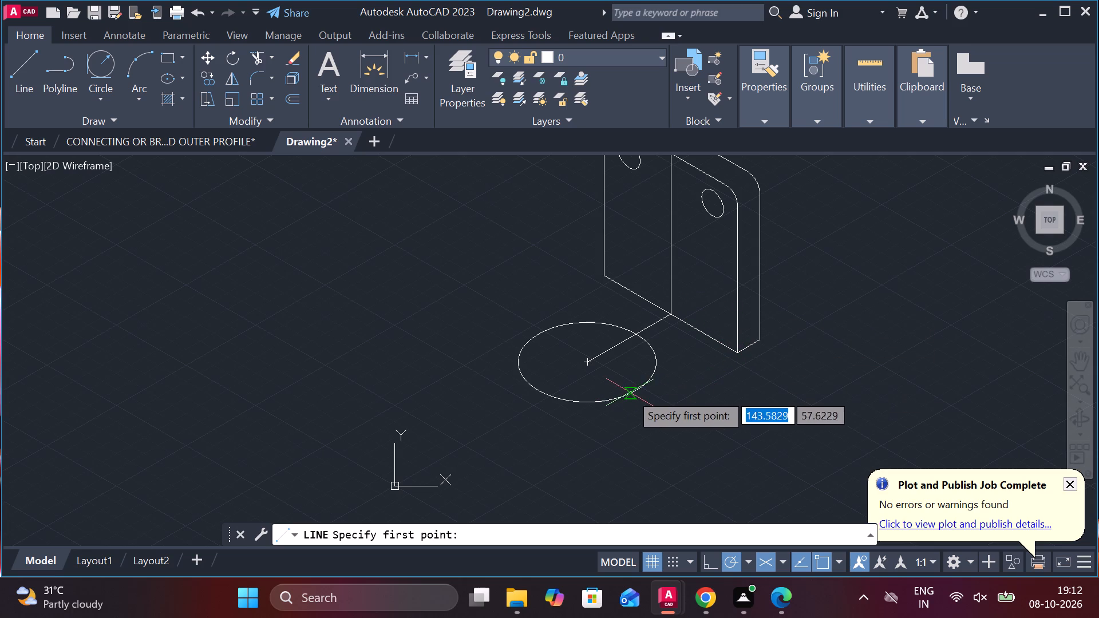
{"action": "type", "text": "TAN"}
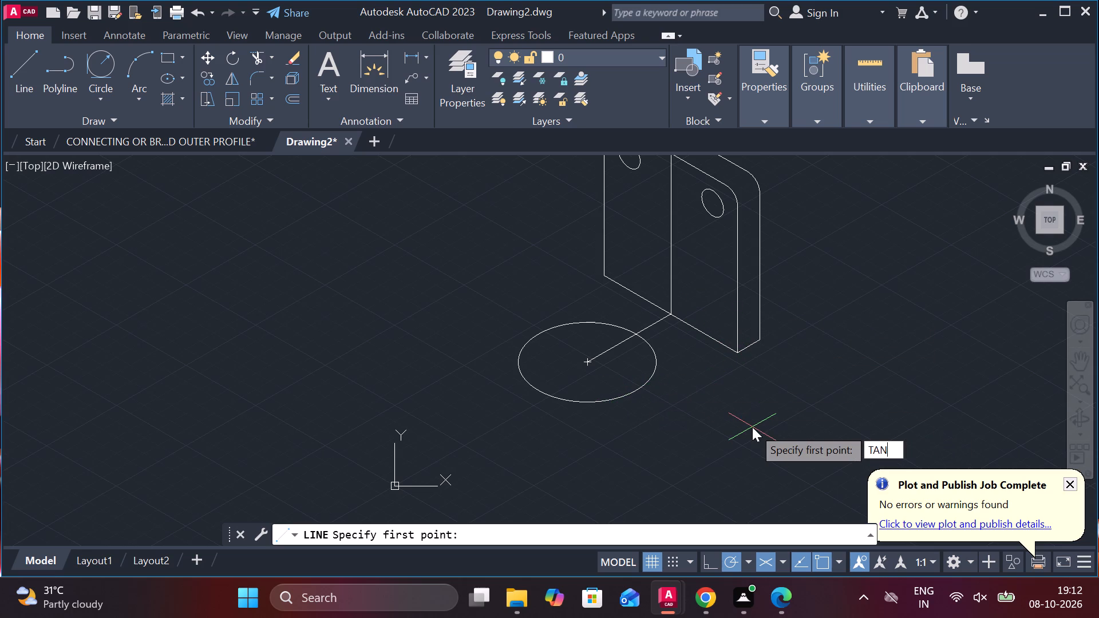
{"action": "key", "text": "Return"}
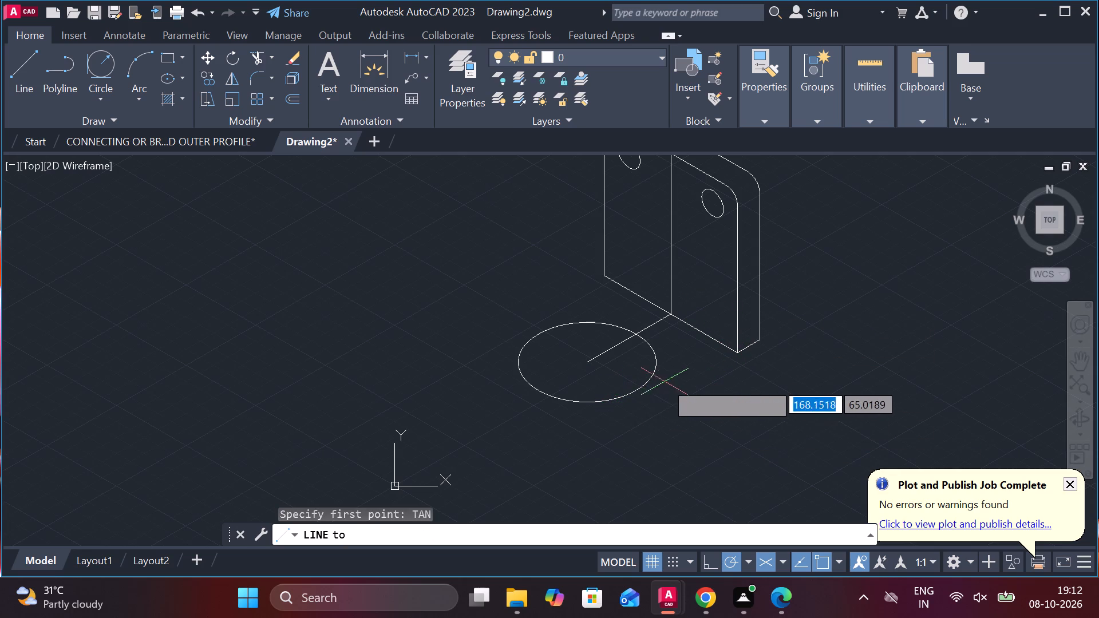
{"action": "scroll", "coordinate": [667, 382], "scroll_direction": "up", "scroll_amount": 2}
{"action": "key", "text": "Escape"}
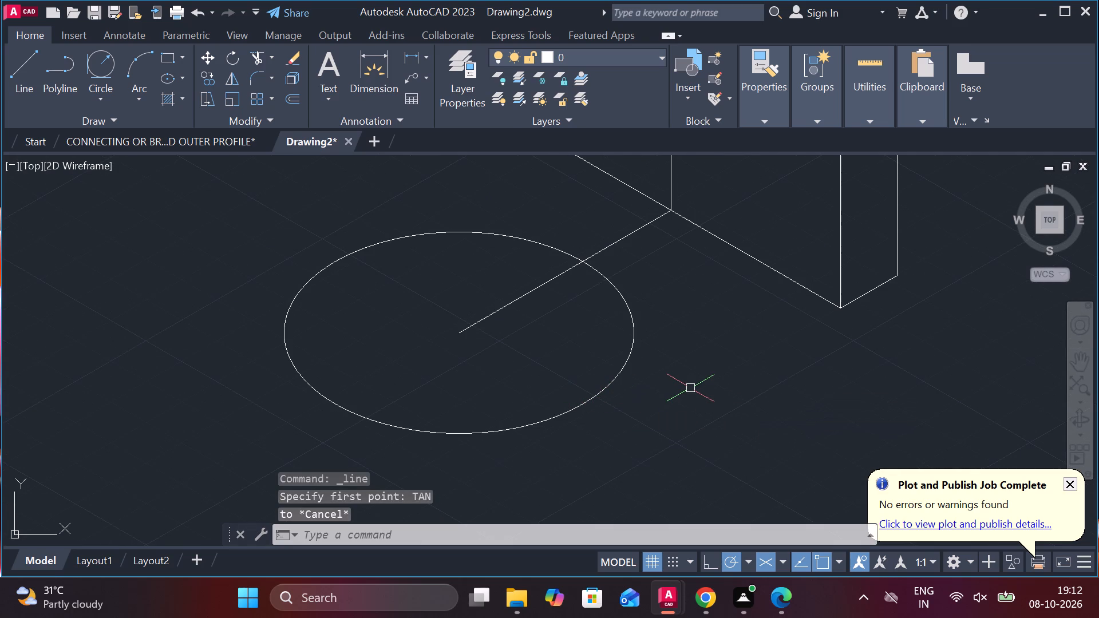
Draw a line about 67 long at 30° from the isocircle's lower side to just past the front face's bottom edge.
{"action": "key", "text": "l"}
{"action": "key", "text": "Return"}
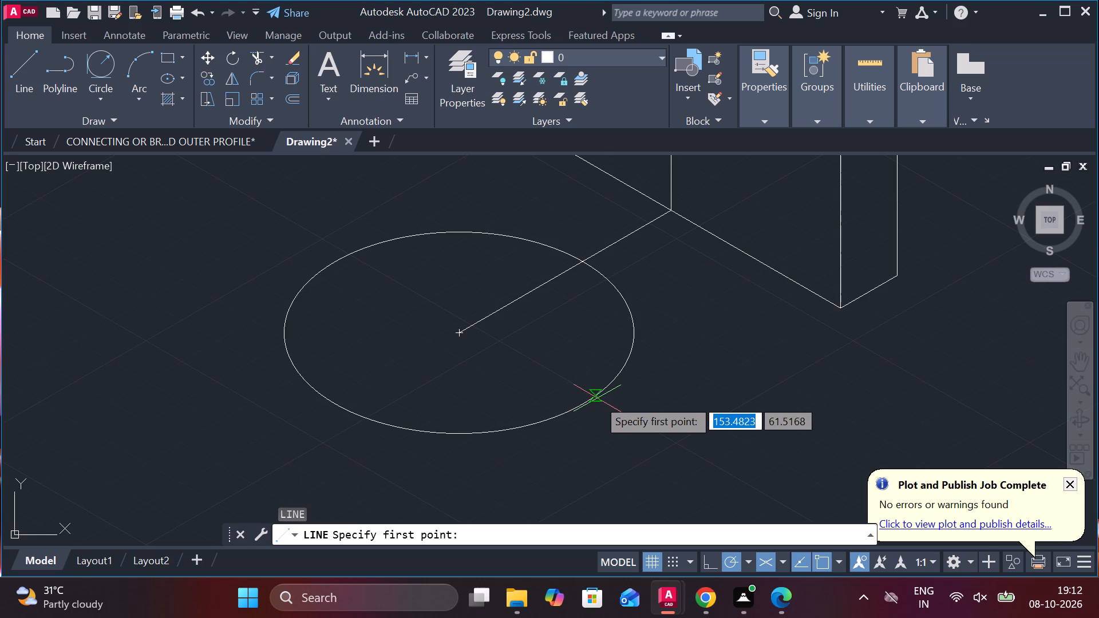
{"action": "left_click", "coordinate": [579, 405]}
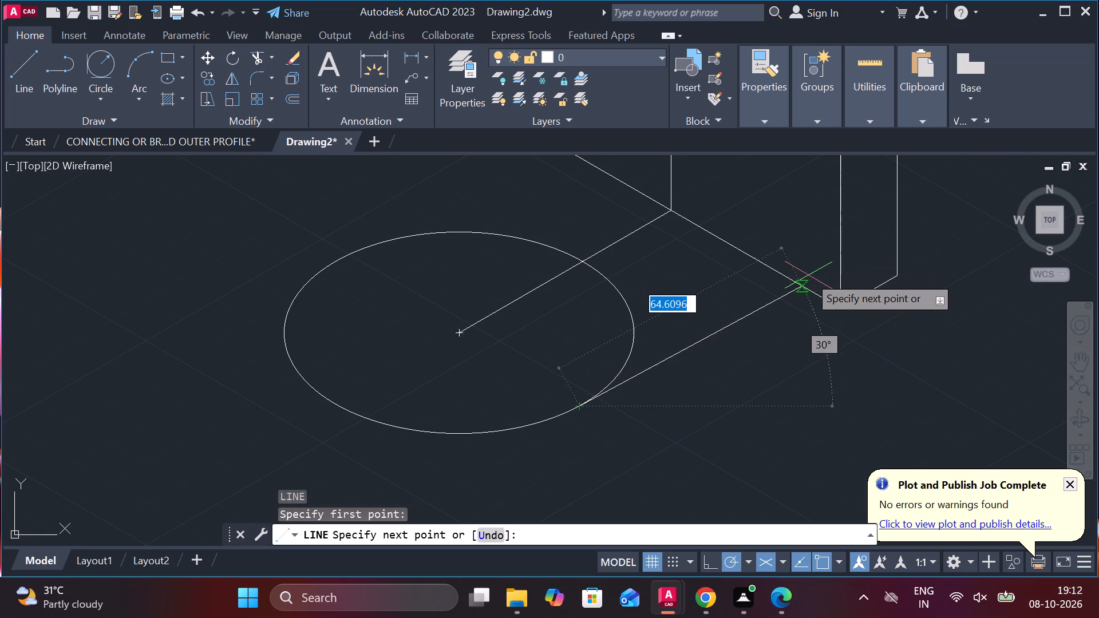
{"action": "scroll", "coordinate": [808, 275], "scroll_direction": "up", "scroll_amount": 1}
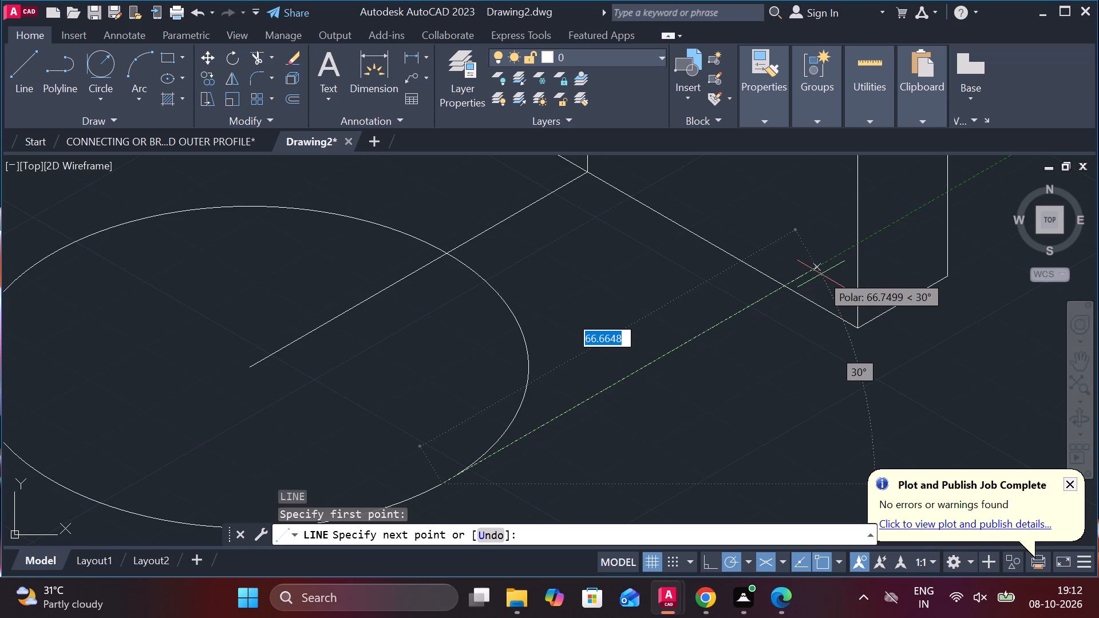
{"action": "left_click", "coordinate": [821, 274]}
{"action": "scroll", "coordinate": [820, 370], "scroll_direction": "down", "scroll_amount": 2}
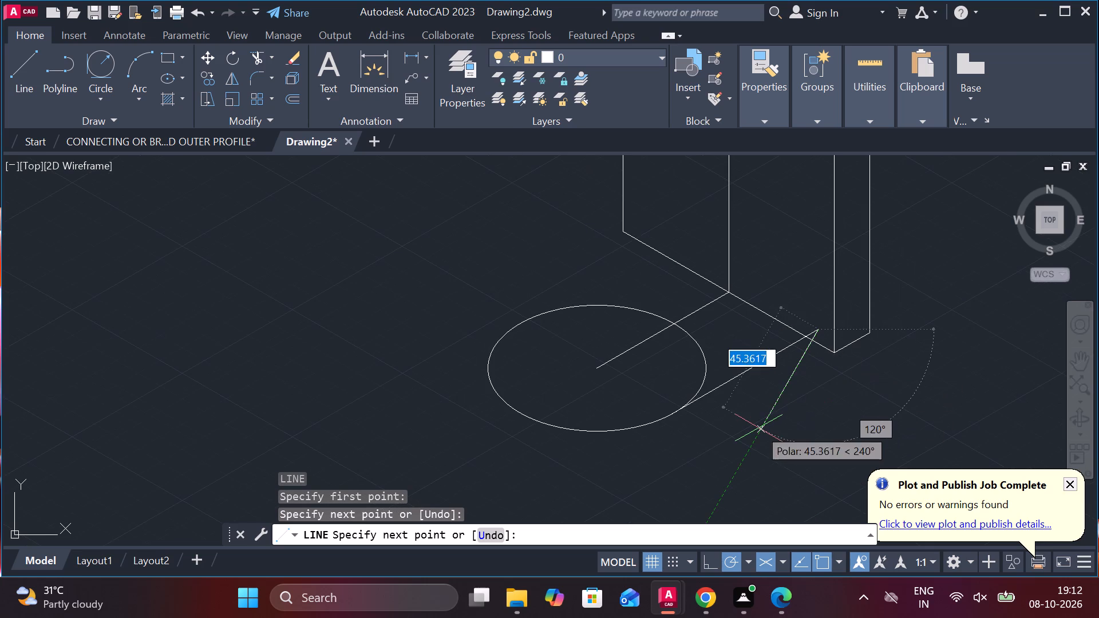
{"action": "key", "text": "Escape"}
Draw the opposite parallel side line from the isocircle's upper left to just past the front face's bottom edge.
{"action": "middle_click", "coordinate": [752, 435]}
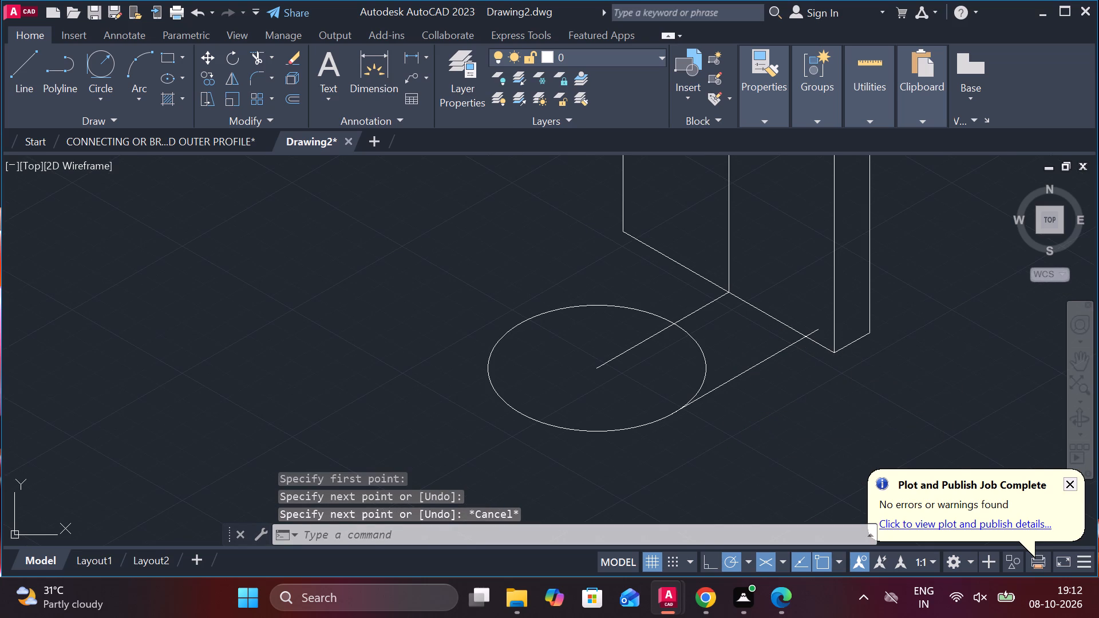
{"action": "key", "text": "l"}
{"action": "key", "text": "Return"}
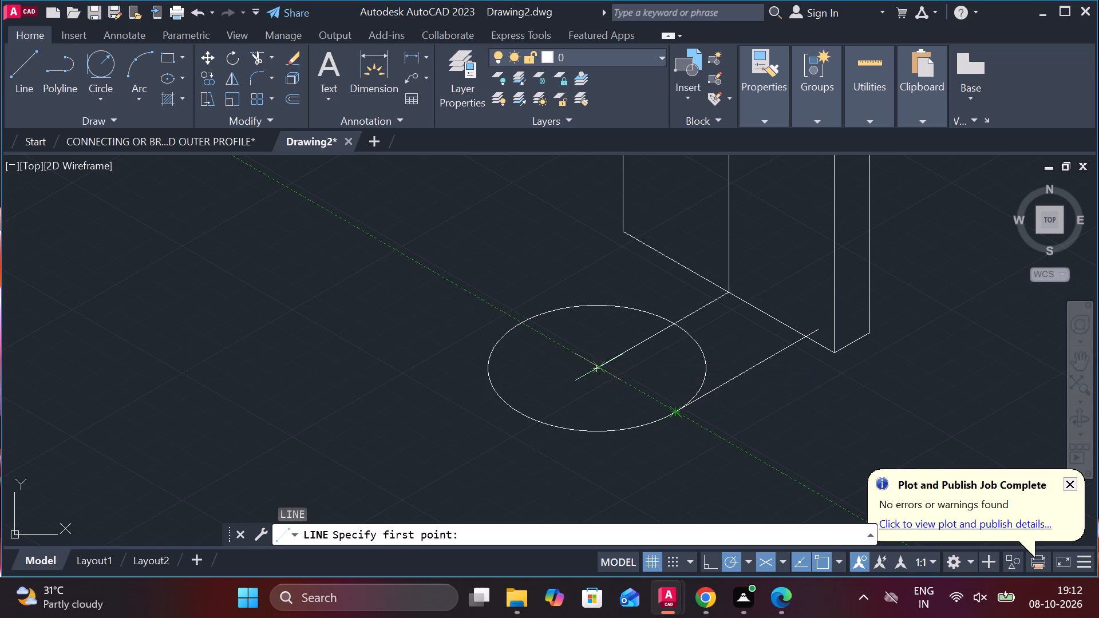
{"action": "left_click", "coordinate": [521, 320]}
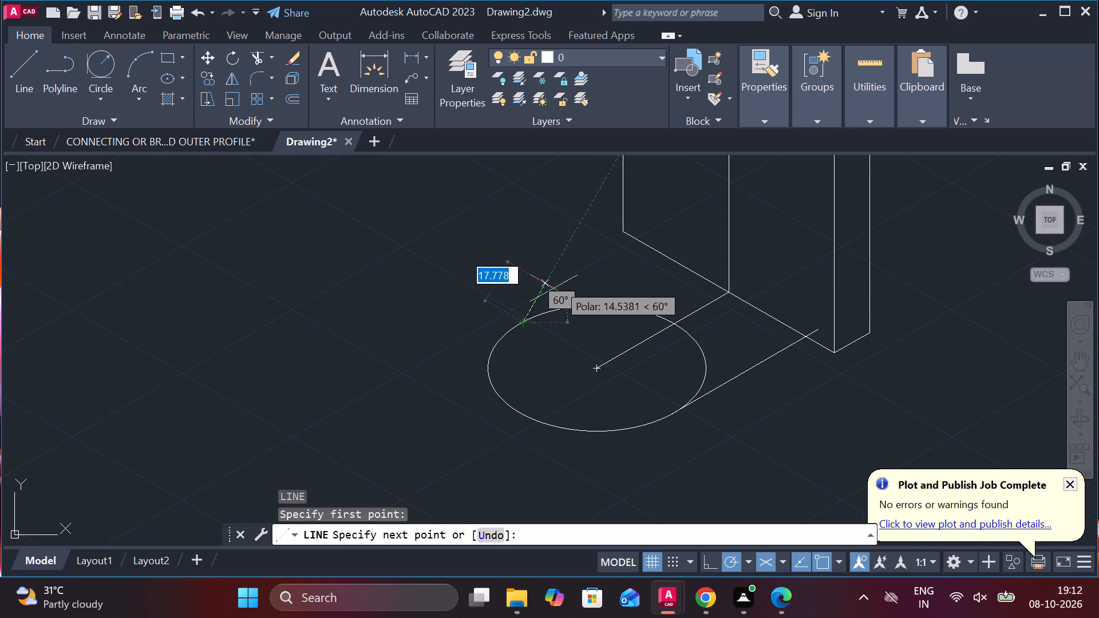
{"action": "left_click", "coordinate": [707, 222]}
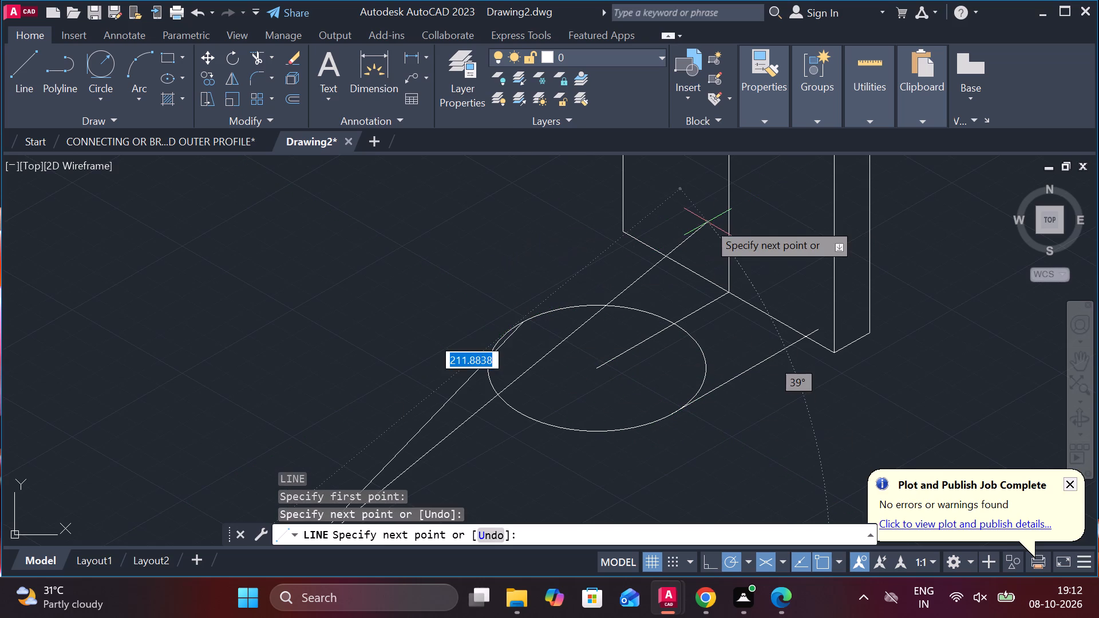
{"action": "key", "text": "ctrl+z"}
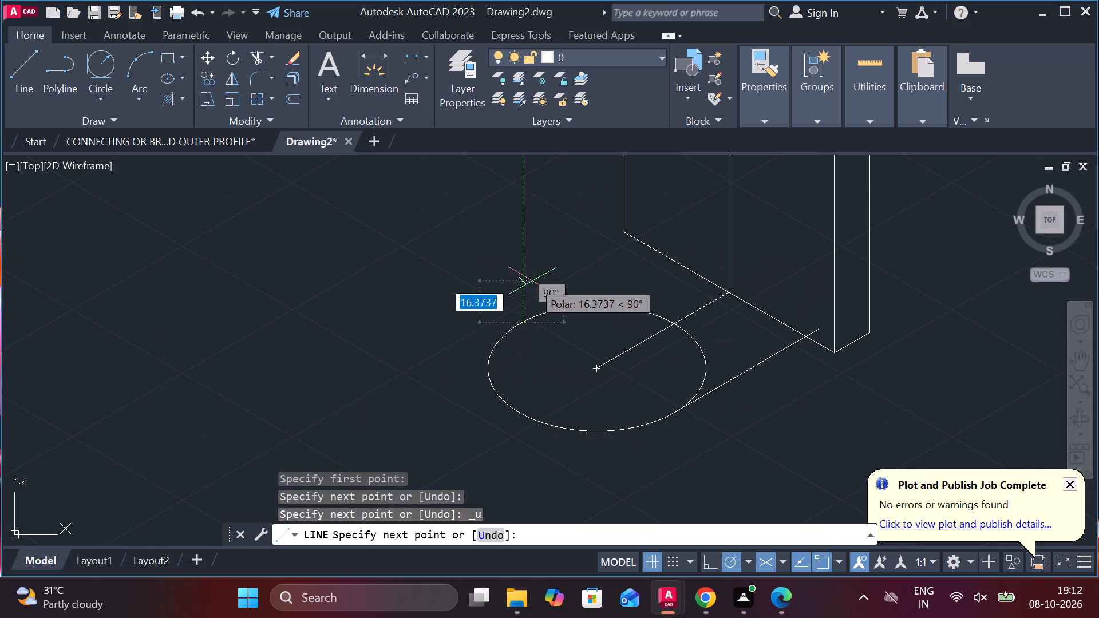
{"action": "left_click", "coordinate": [684, 236]}
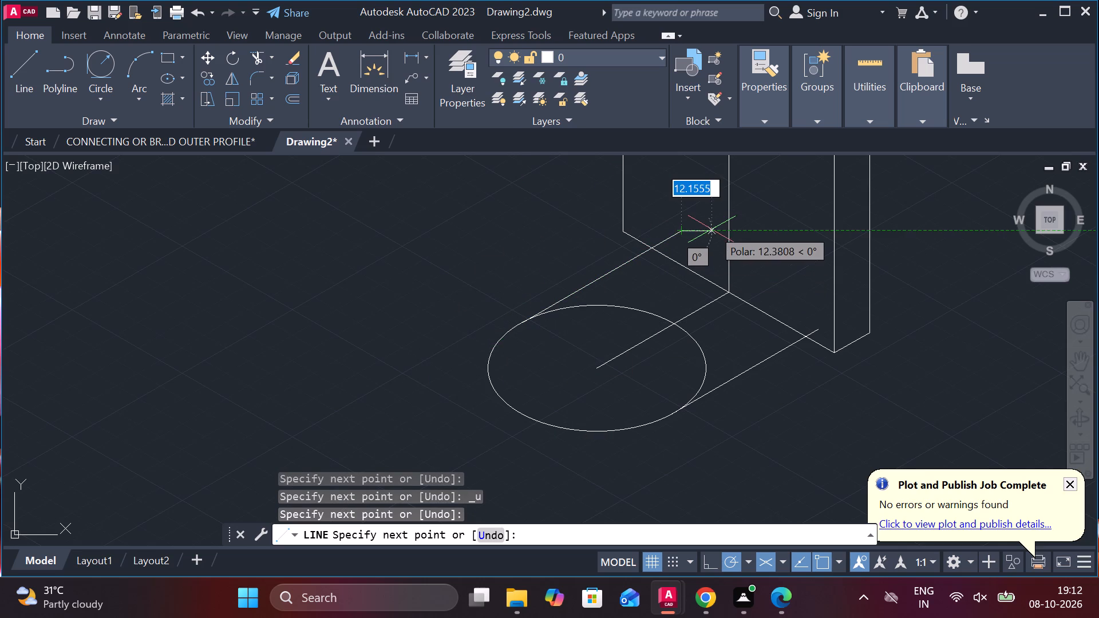
{"action": "key", "text": "Escape"}
Draw a 60-long line at 210° from the centre of the radius-35 isocircle, outward beyond its edge.
{"action": "scroll", "coordinate": [811, 350], "scroll_direction": "down", "scroll_amount": 1}
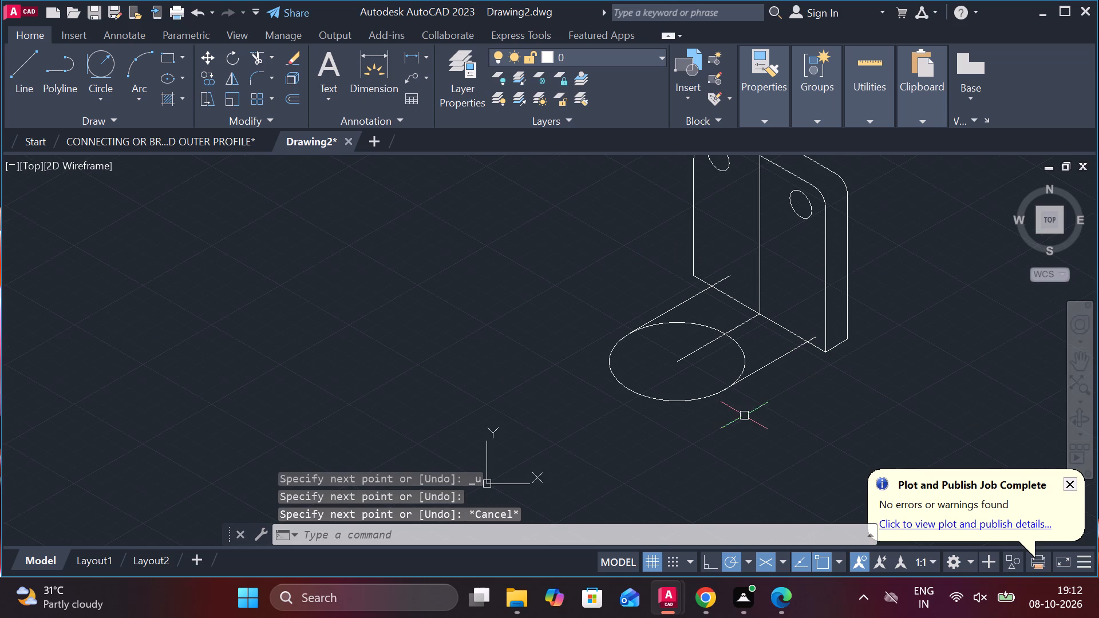
{"action": "middle_click_drag", "start_coordinate": [749, 439], "coordinate": [755, 411]}
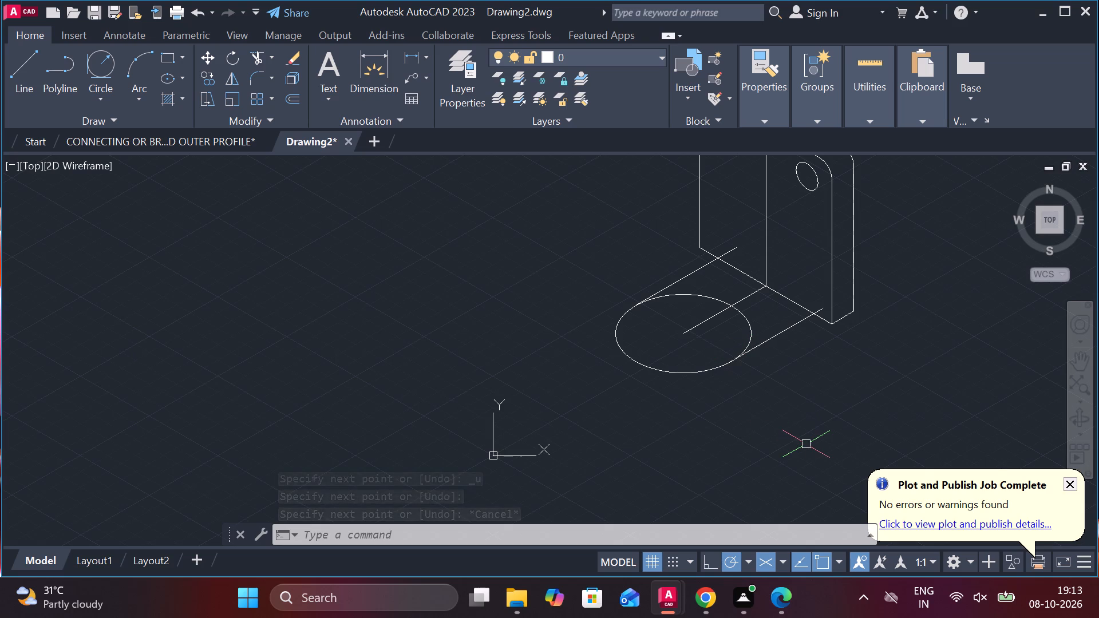
{"action": "key", "text": "l"}
{"action": "key", "text": "Return"}
{"action": "left_click", "coordinate": [691, 329]}
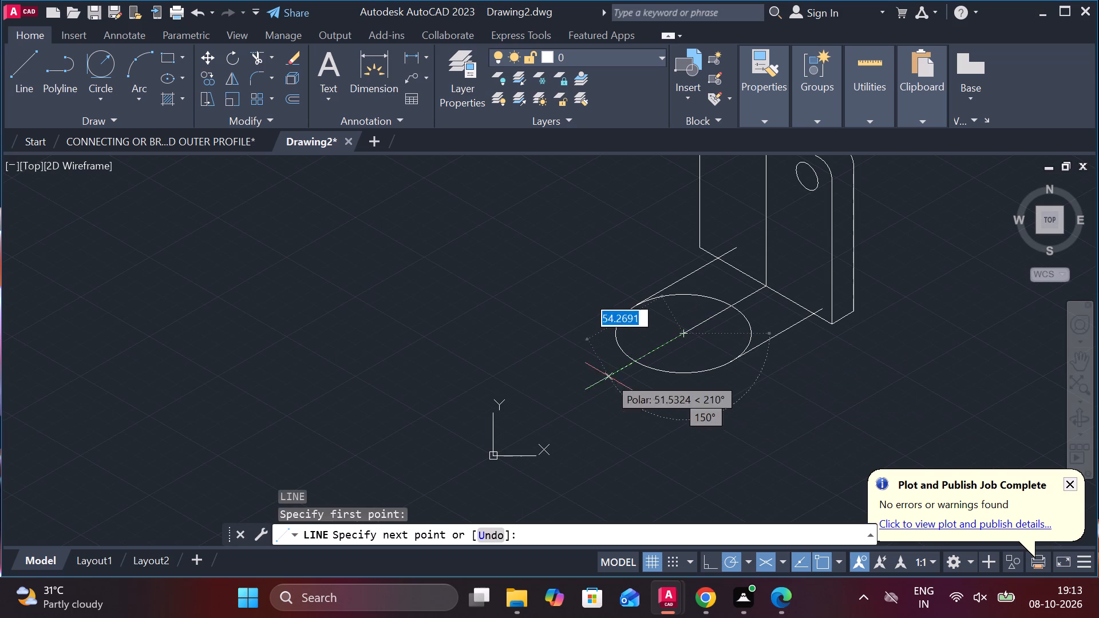
{"action": "type", "text": "60"}
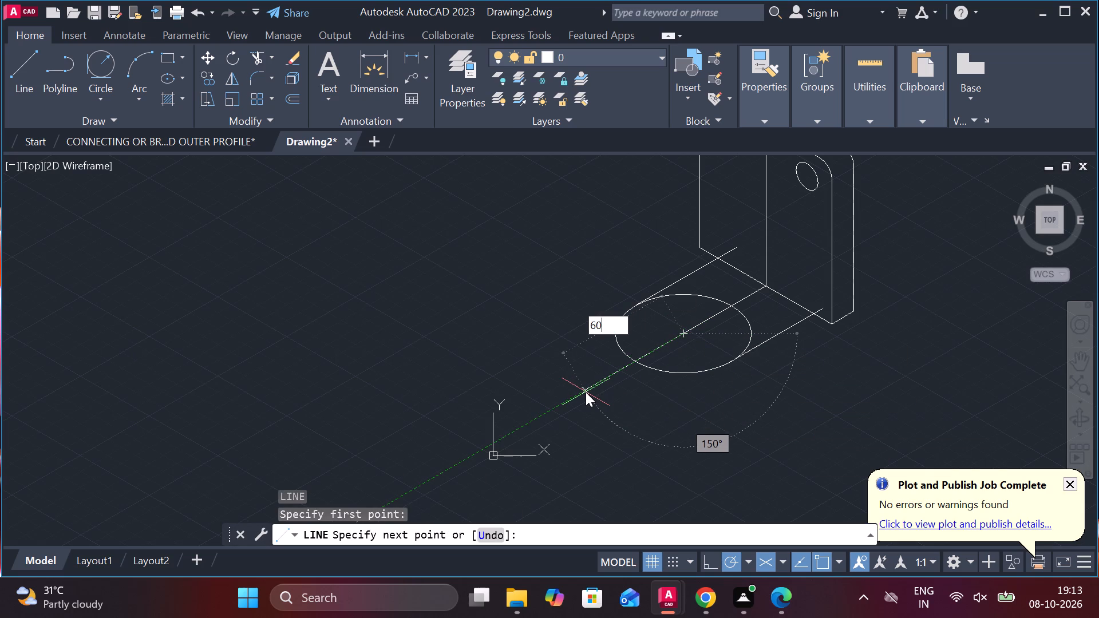
{"action": "key", "text": "Return"}
{"action": "scroll", "coordinate": [619, 411], "scroll_direction": "up", "scroll_amount": 2}
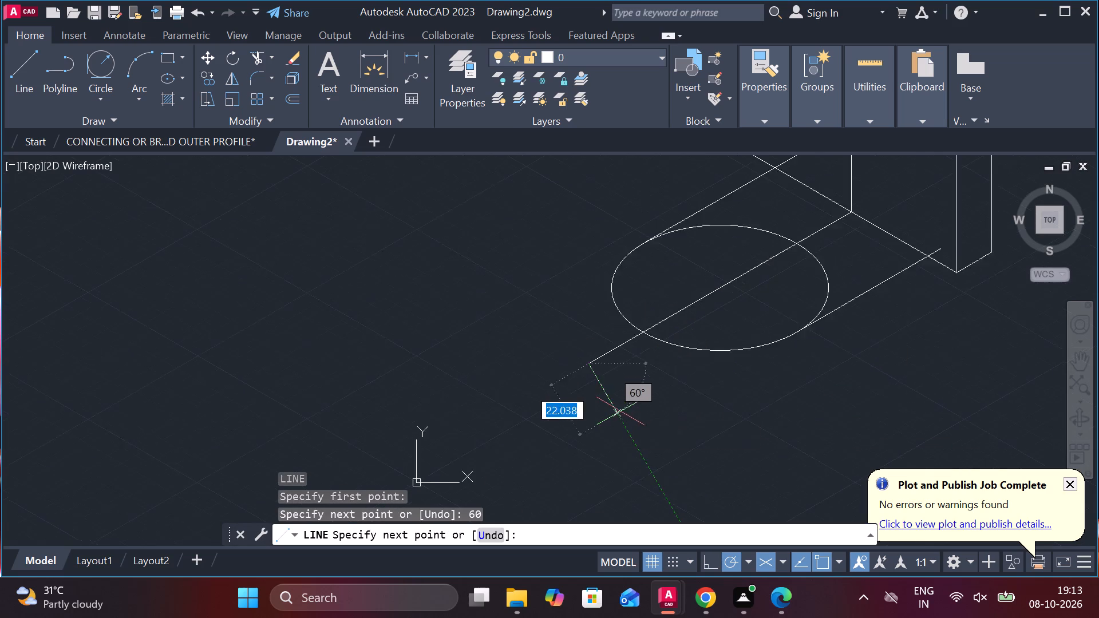
{"action": "middle_click_drag", "start_coordinate": [625, 374], "coordinate": [625, 382]}
{"action": "key", "text": "Escape"}
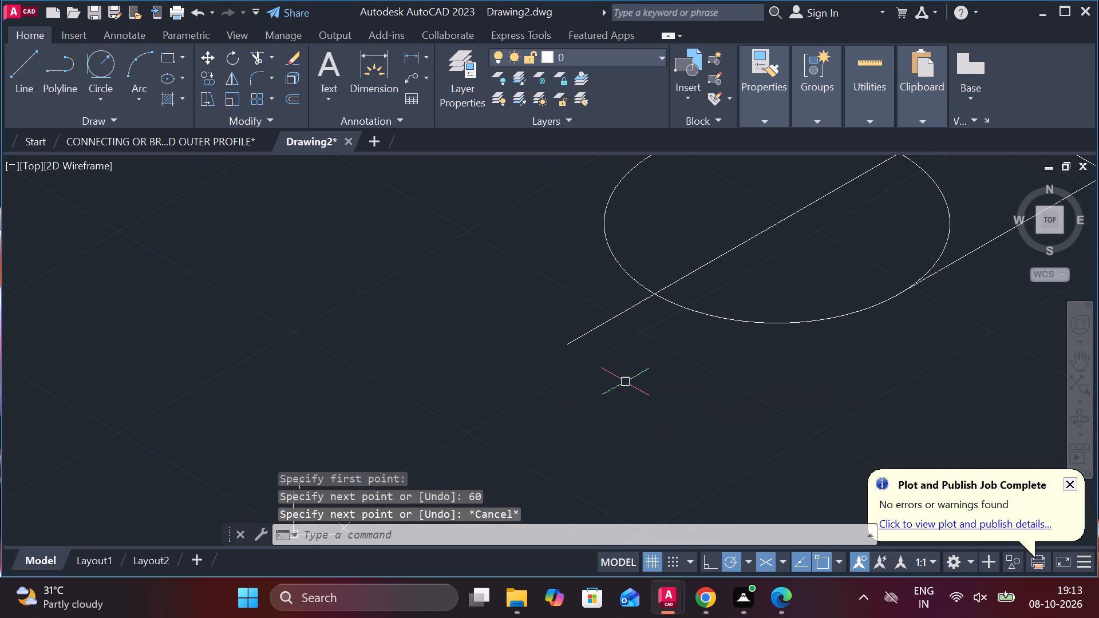
Draw a radius-18 isocircle in the top isoplane, centred on the outer free end of the 60-long line at 210°.
{"action": "key", "text": "e"}
{"action": "key", "text": "semicolon"}
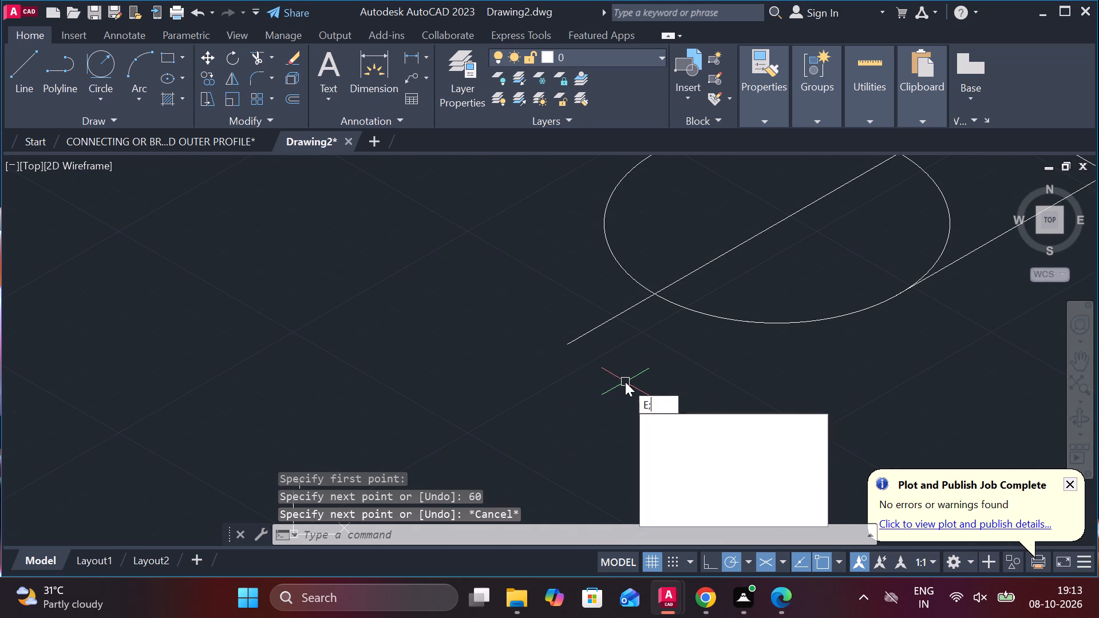
{"action": "key", "text": "BackSpace"}
{"action": "key", "text": "l"}
{"action": "key", "text": "Return"}
{"action": "key", "text": "i"}
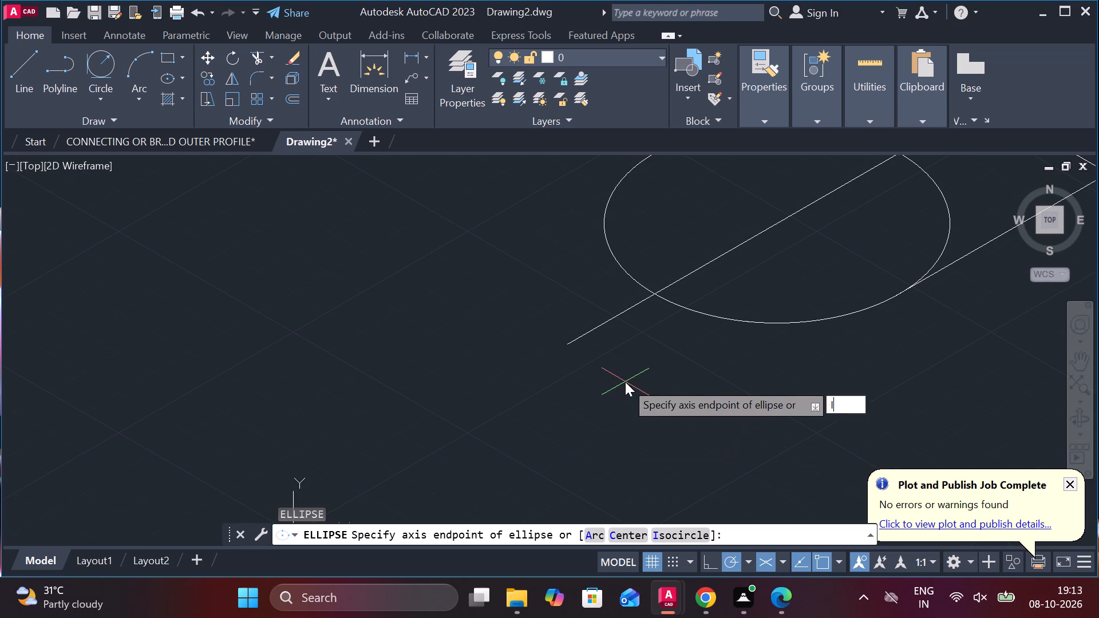
{"action": "key", "text": "Return"}
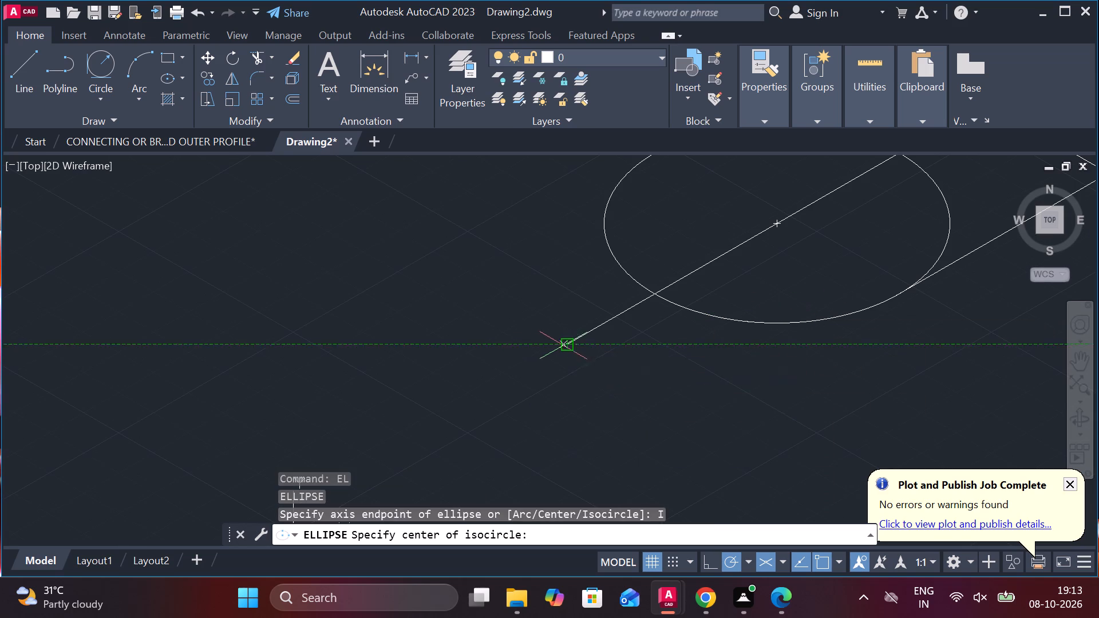
{"action": "left_click", "coordinate": [567, 346]}
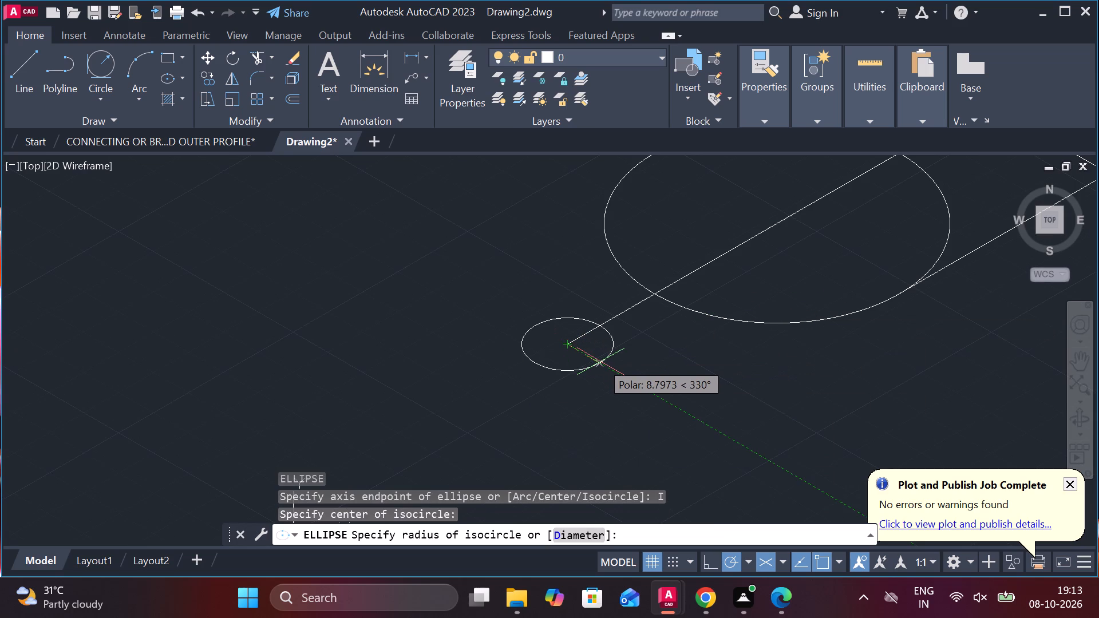
{"action": "key", "text": "1"}
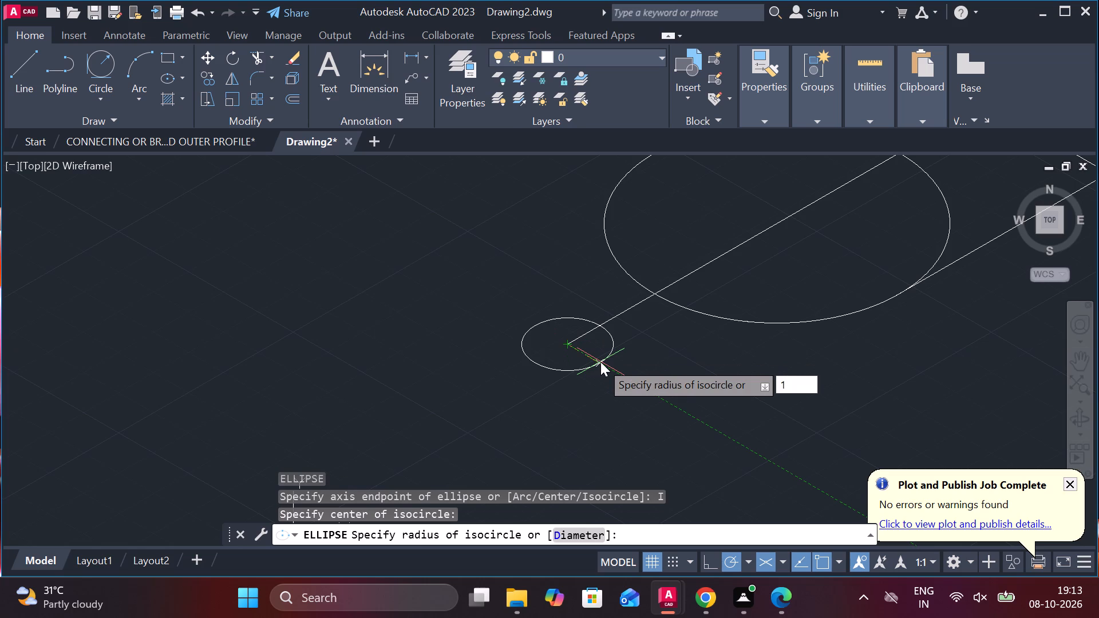
{"action": "key", "text": "8"}
{"action": "key", "text": "Return"}
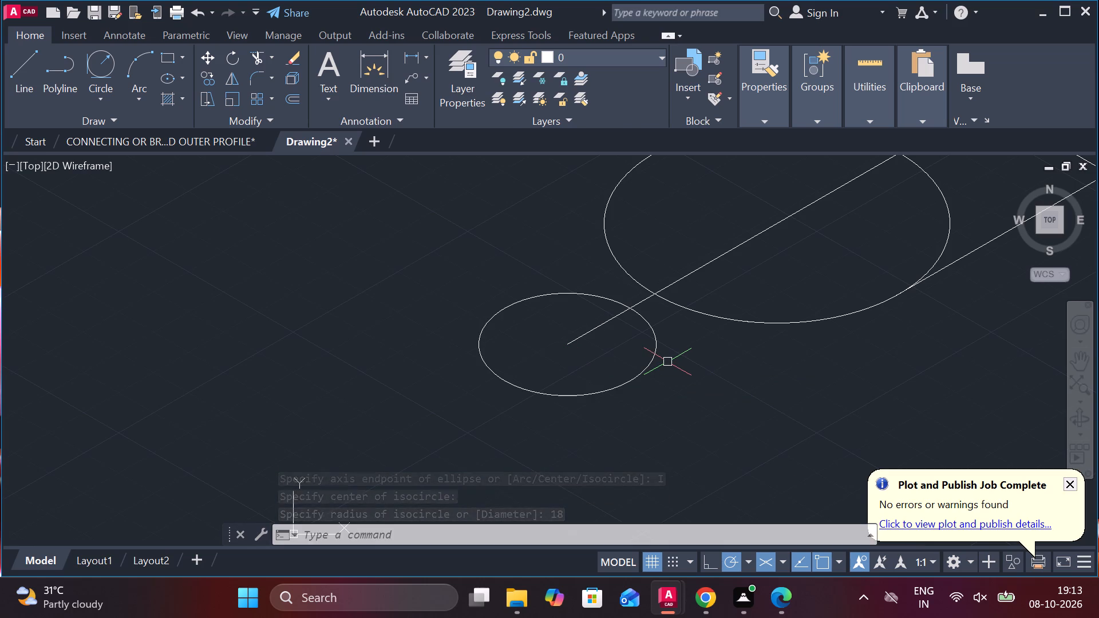
Draw a connecting line from the radius-18 isocircle's lower side to the radius-35 isocircle's lower side.
{"action": "scroll", "coordinate": [667, 362], "scroll_direction": "down", "scroll_amount": 2}
{"action": "middle_click_drag", "start_coordinate": [665, 363], "coordinate": [604, 409]}
{"action": "key", "text": "l"}
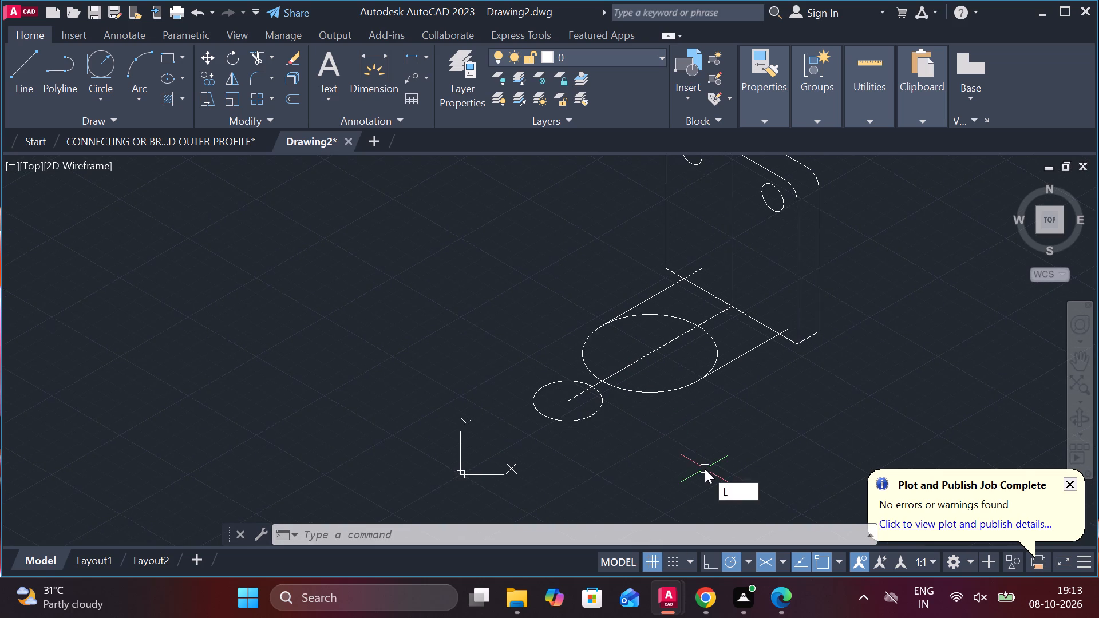
{"action": "key", "text": "Return"}
{"action": "scroll", "coordinate": [620, 437], "scroll_direction": "up", "scroll_amount": 2}
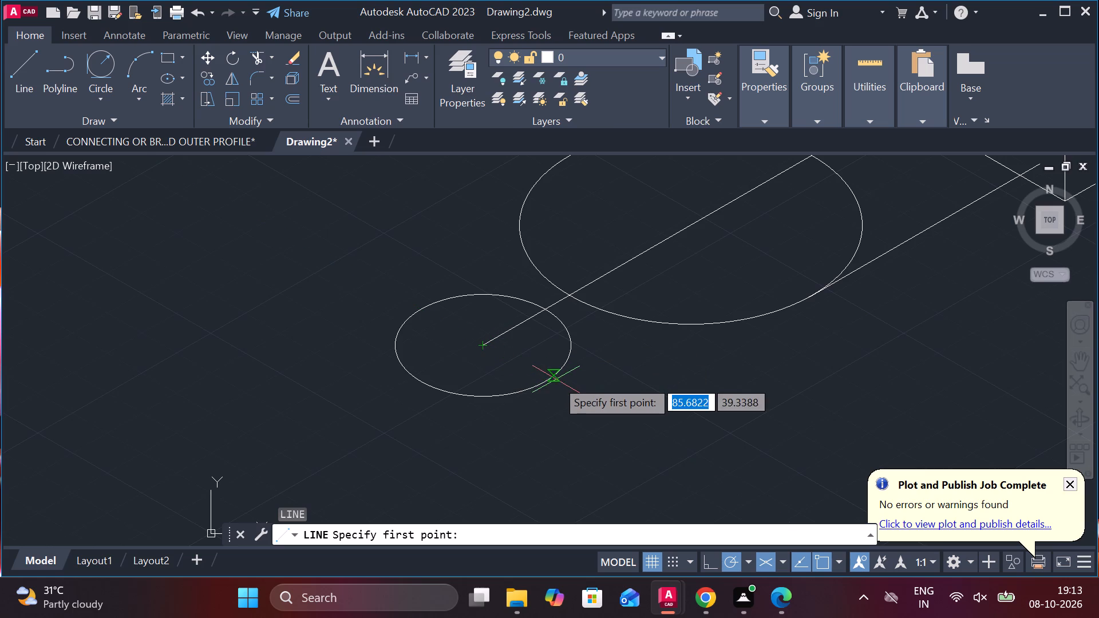
{"action": "left_click", "coordinate": [549, 385]}
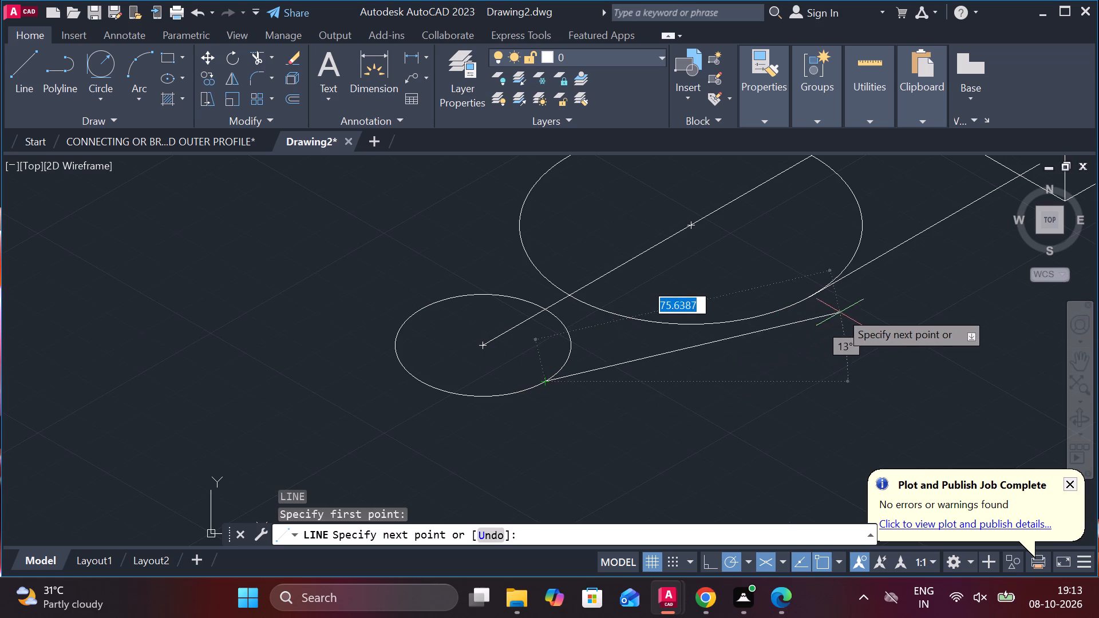
{"action": "left_click", "coordinate": [777, 315]}
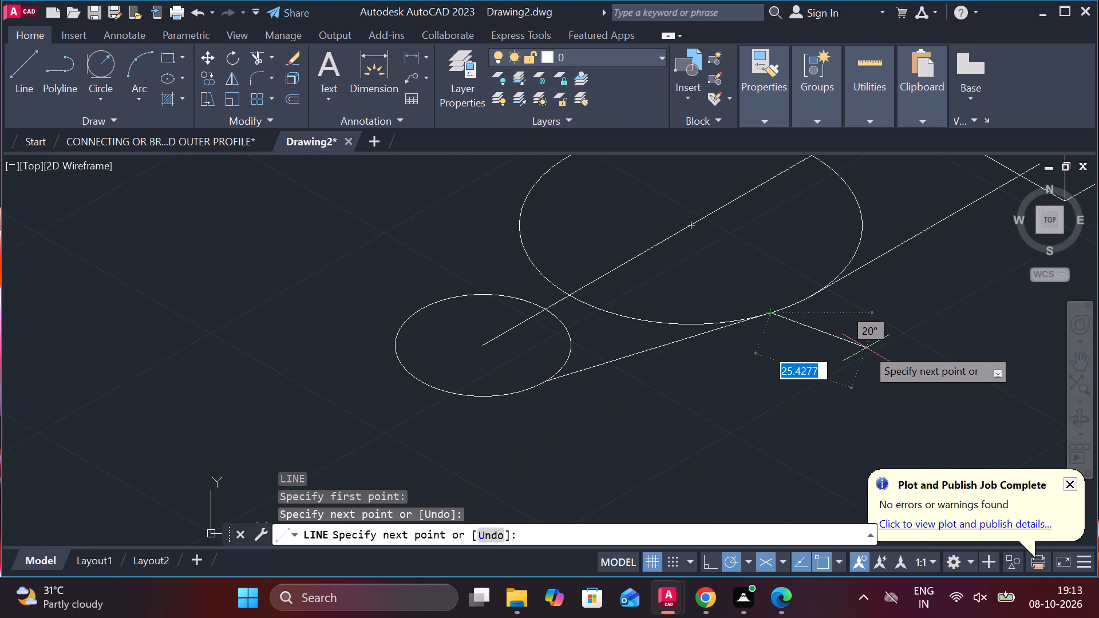
{"action": "key", "text": "Escape"}
Draw the opposite connecting line from the radius-18 isocircle's upper left to the radius-35 isocircle's upper left.
{"action": "scroll", "coordinate": [866, 348], "scroll_direction": "down", "scroll_amount": 1}
{"action": "middle_click_drag", "start_coordinate": [869, 363], "coordinate": [911, 433]}
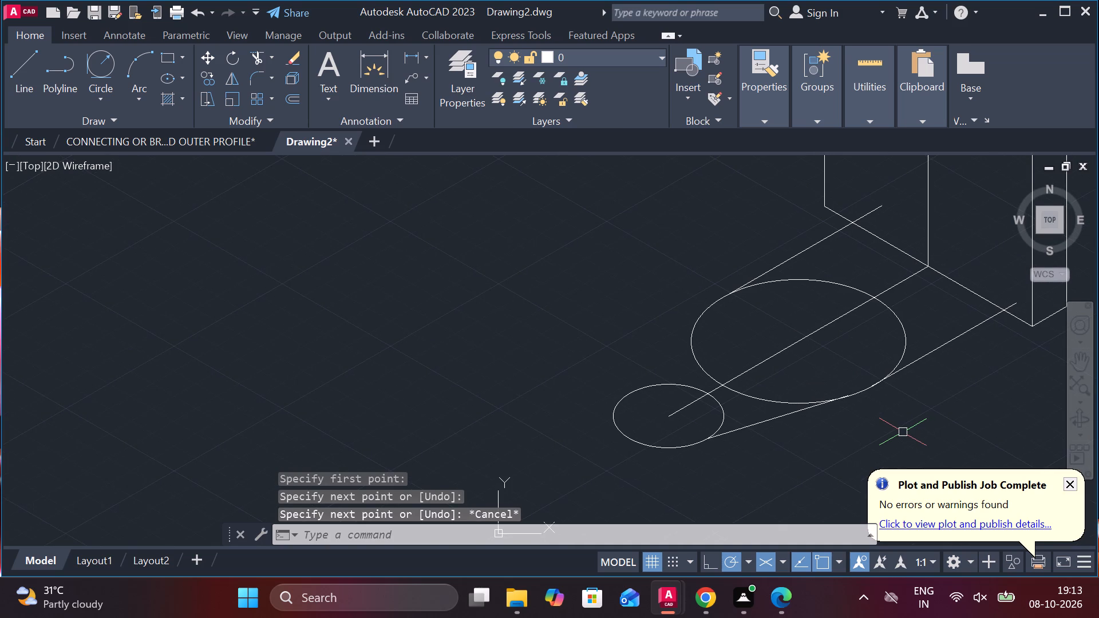
{"action": "key", "text": "l"}
{"action": "key", "text": "Return"}
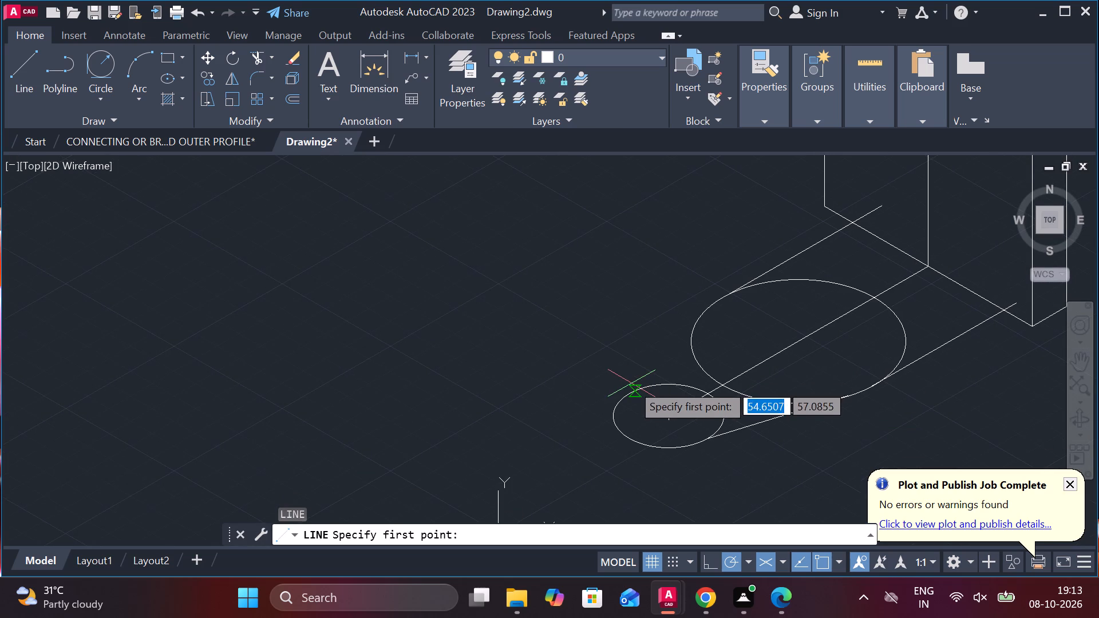
{"action": "left_click", "coordinate": [632, 390]}
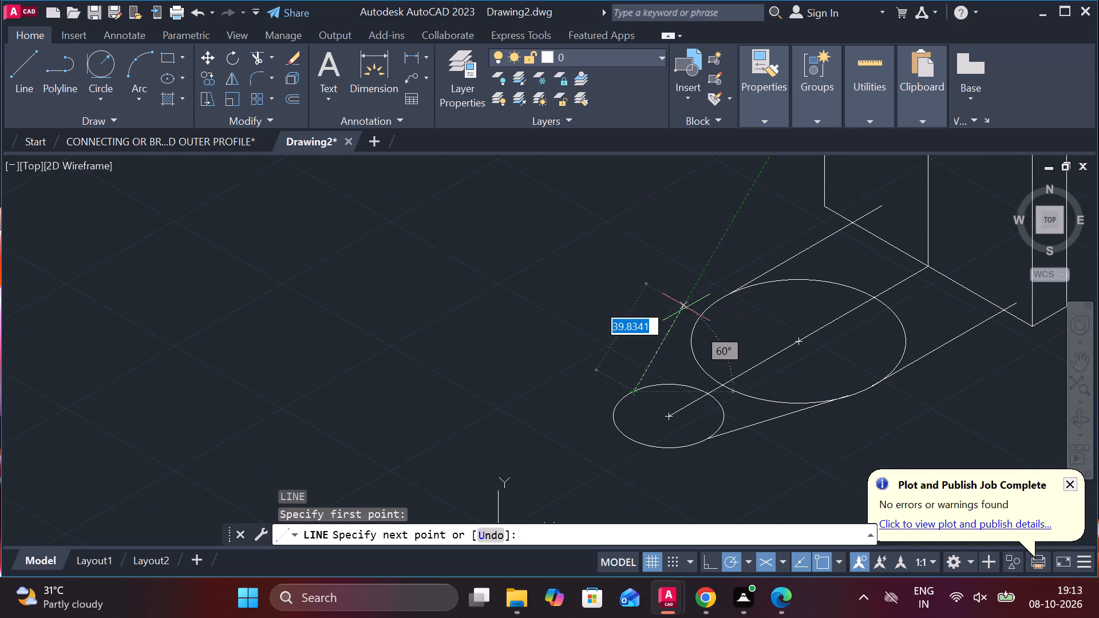
{"action": "left_click", "coordinate": [693, 308]}
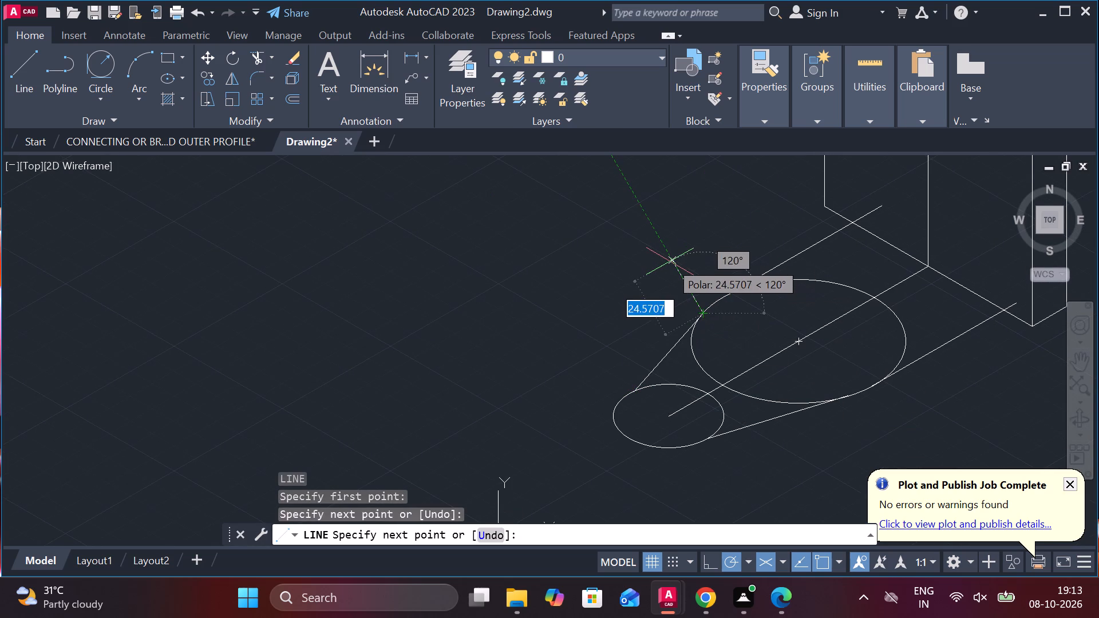
{"action": "key", "text": "Escape"}
Stretch the upper connecting line's lower end about 4 outward along the radius-18 isocircle, so it meets the curve near tangency.
{"action": "scroll", "coordinate": [670, 262], "scroll_direction": "down", "scroll_amount": 2}
{"action": "scroll", "coordinate": [578, 358], "scroll_direction": "up", "scroll_amount": 1}
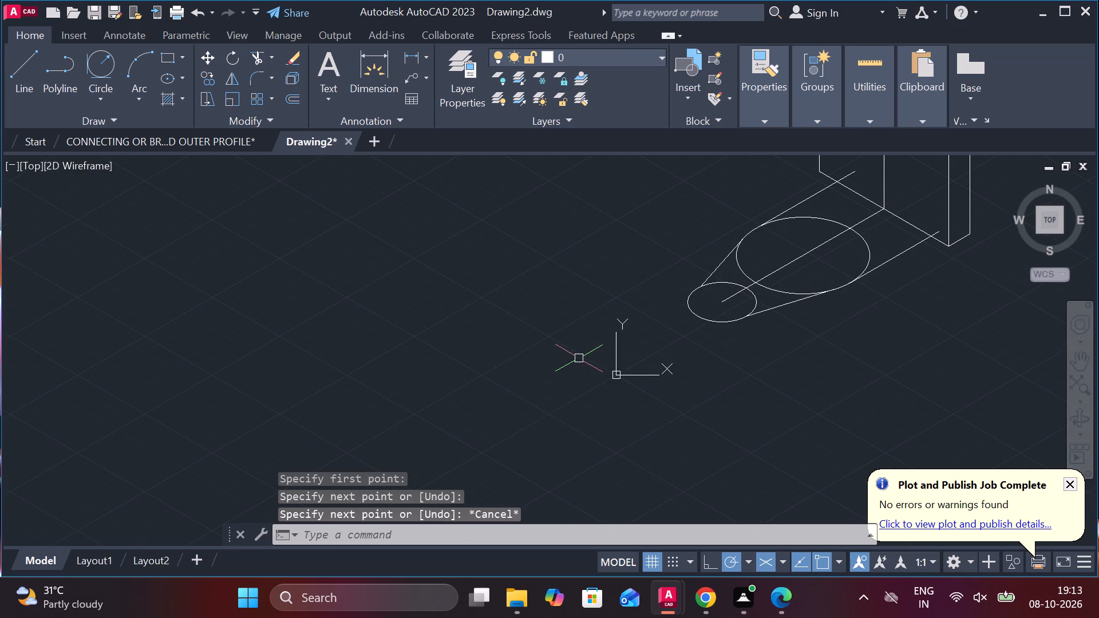
{"action": "scroll", "coordinate": [580, 358], "scroll_direction": "up", "scroll_amount": 1}
{"action": "middle_click_drag", "start_coordinate": [697, 319], "coordinate": [670, 371]}
{"action": "scroll", "coordinate": [753, 337], "scroll_direction": "up", "scroll_amount": 1}
{"action": "middle_click_drag", "start_coordinate": [753, 337], "coordinate": [672, 417]}
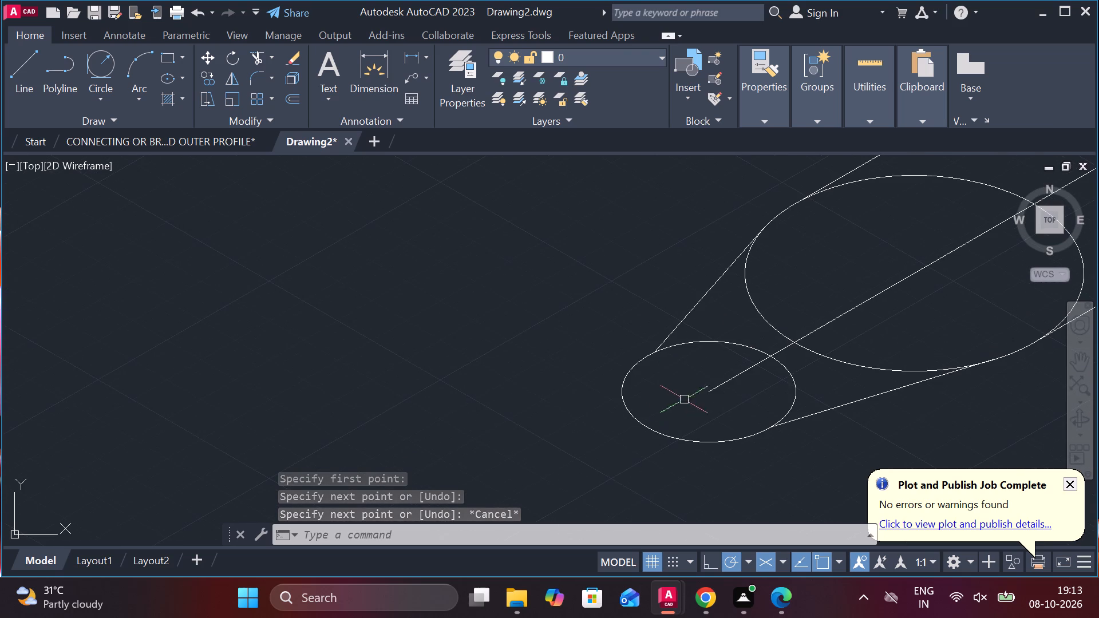
{"action": "left_click", "coordinate": [690, 318]}
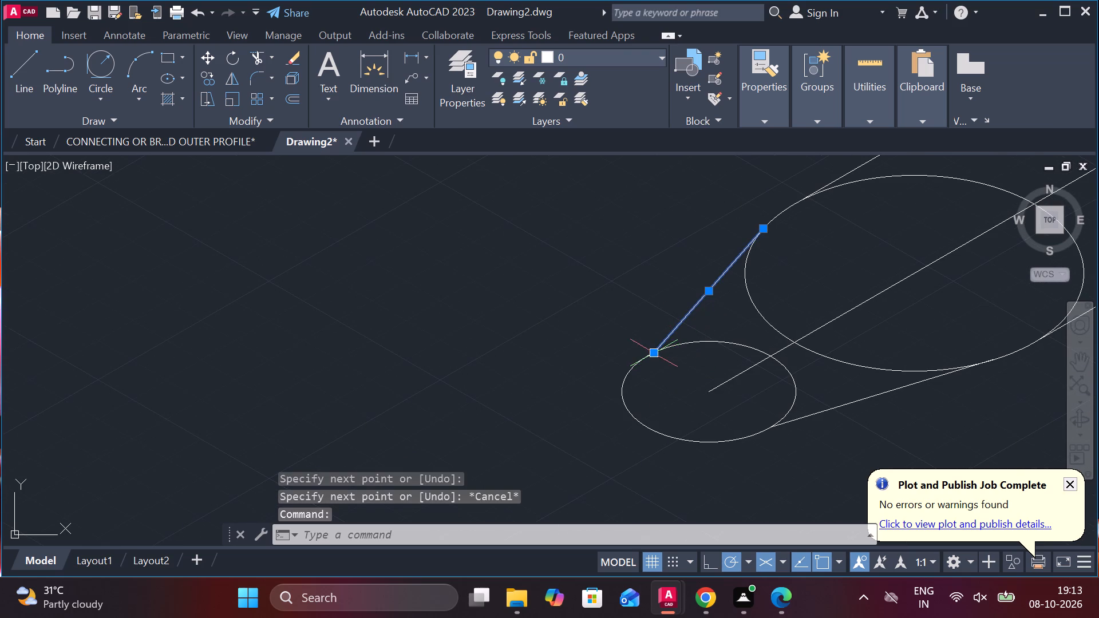
{"action": "left_click", "coordinate": [650, 352]}
{"action": "left_click", "coordinate": [654, 351]}
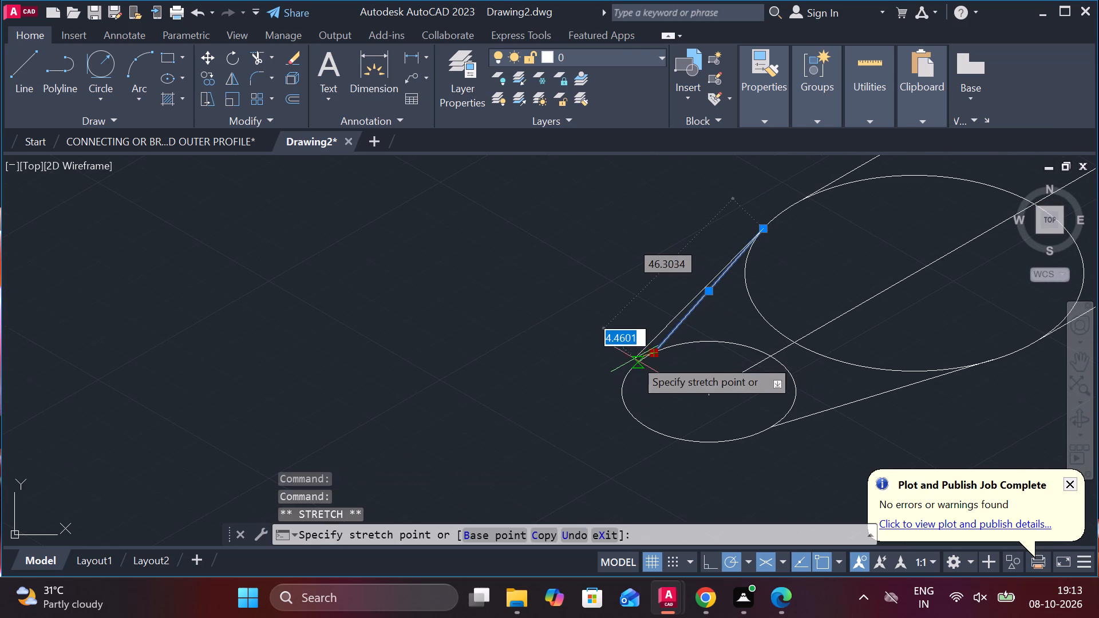
{"action": "scroll", "coordinate": [634, 368], "scroll_direction": "up", "scroll_amount": 2}
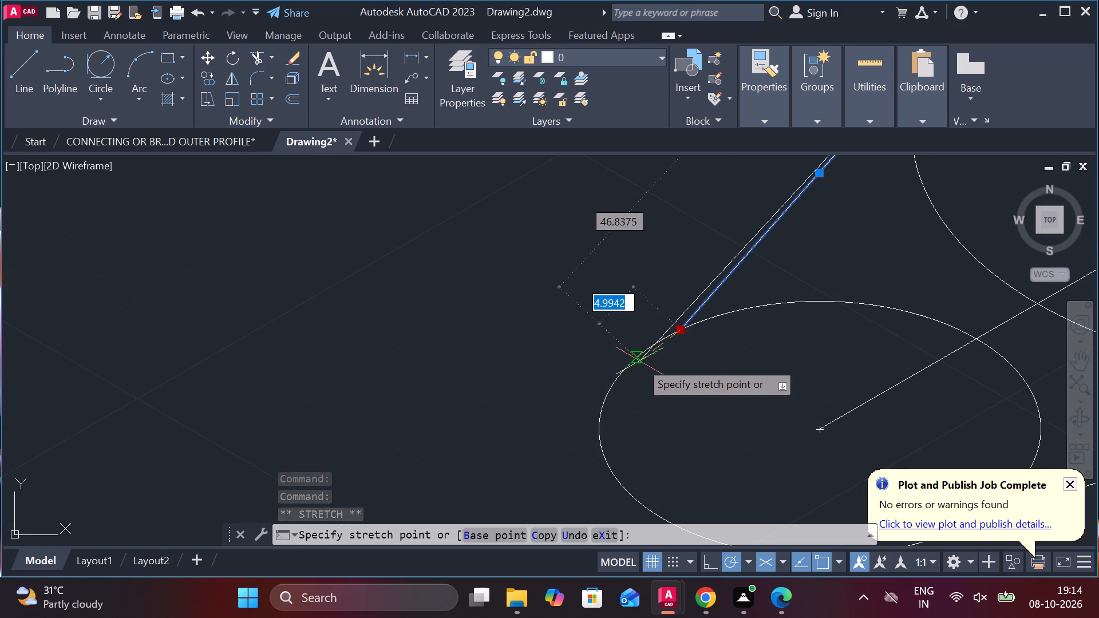
{"action": "scroll", "coordinate": [650, 352], "scroll_direction": "up", "scroll_amount": 3}
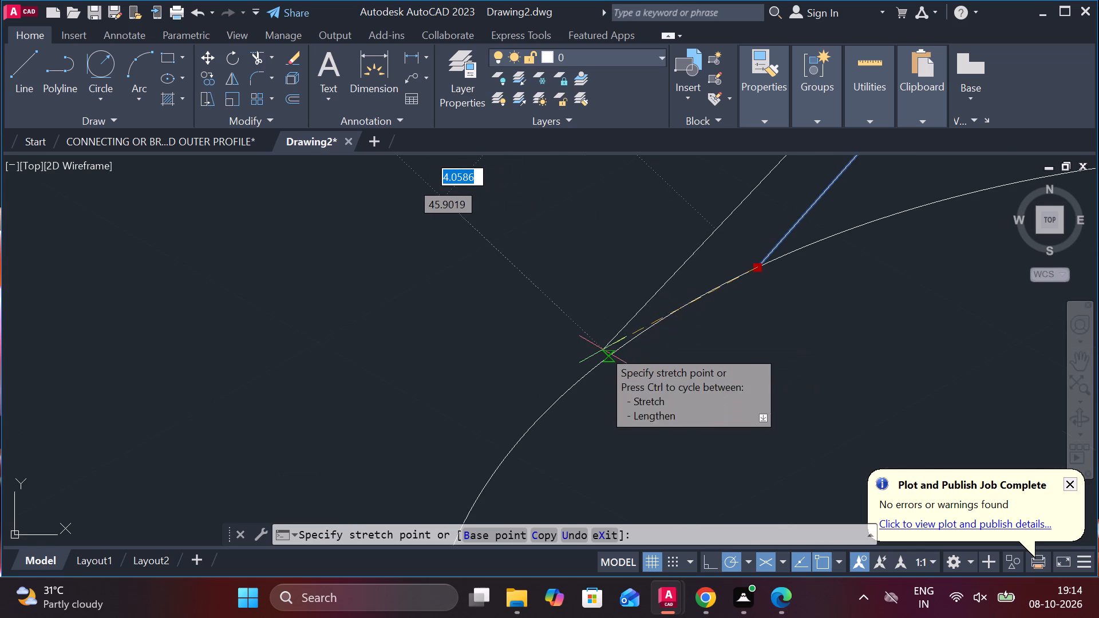
{"action": "left_click", "coordinate": [607, 352]}
{"action": "key", "text": "Escape"}
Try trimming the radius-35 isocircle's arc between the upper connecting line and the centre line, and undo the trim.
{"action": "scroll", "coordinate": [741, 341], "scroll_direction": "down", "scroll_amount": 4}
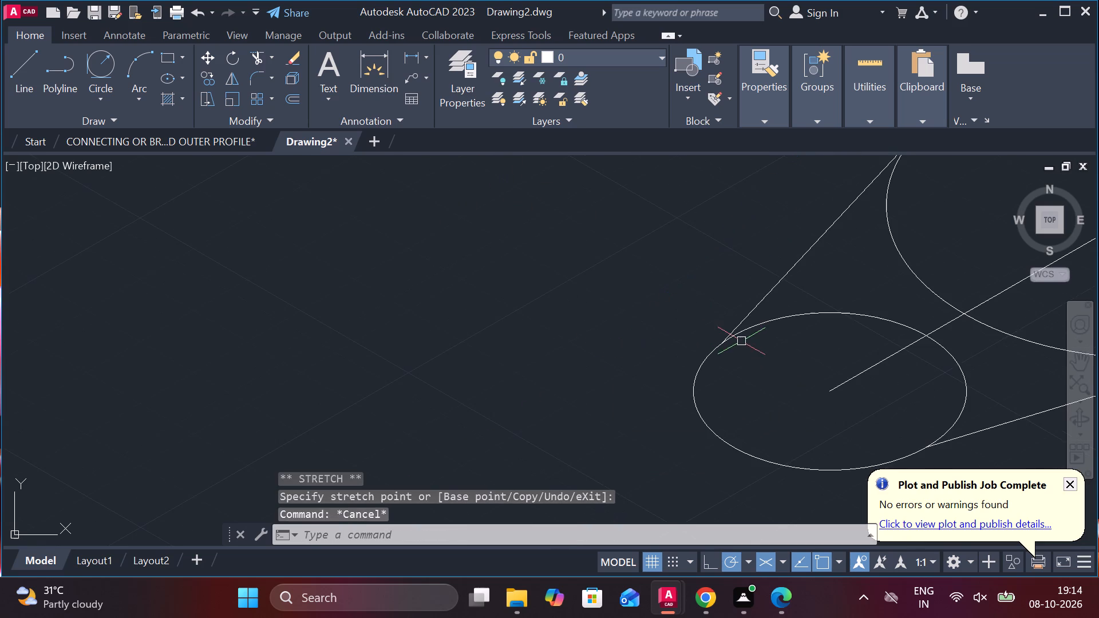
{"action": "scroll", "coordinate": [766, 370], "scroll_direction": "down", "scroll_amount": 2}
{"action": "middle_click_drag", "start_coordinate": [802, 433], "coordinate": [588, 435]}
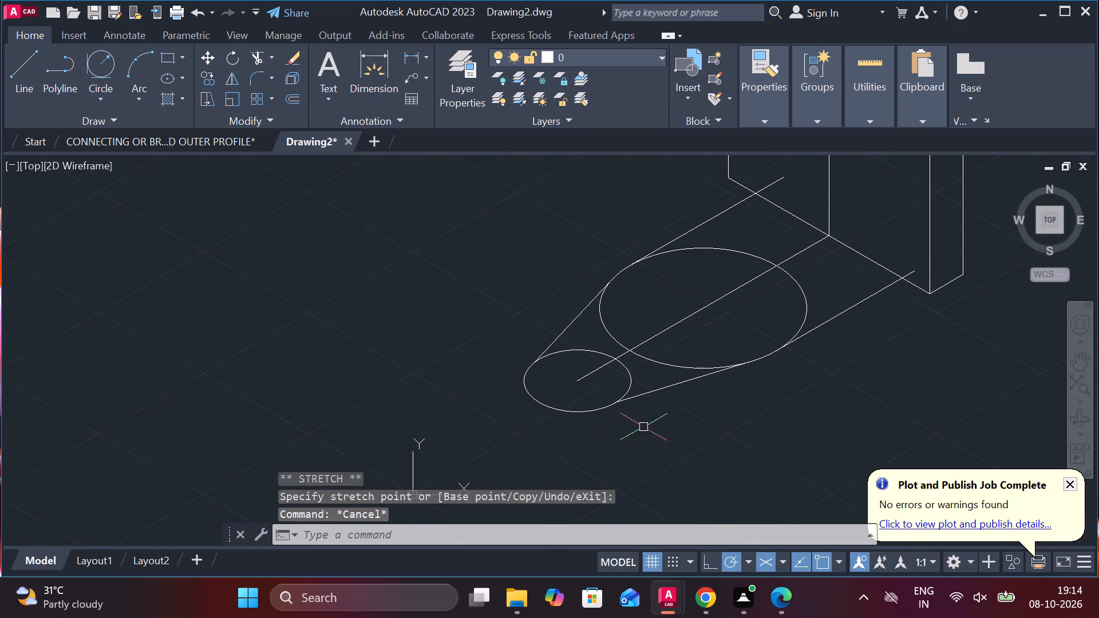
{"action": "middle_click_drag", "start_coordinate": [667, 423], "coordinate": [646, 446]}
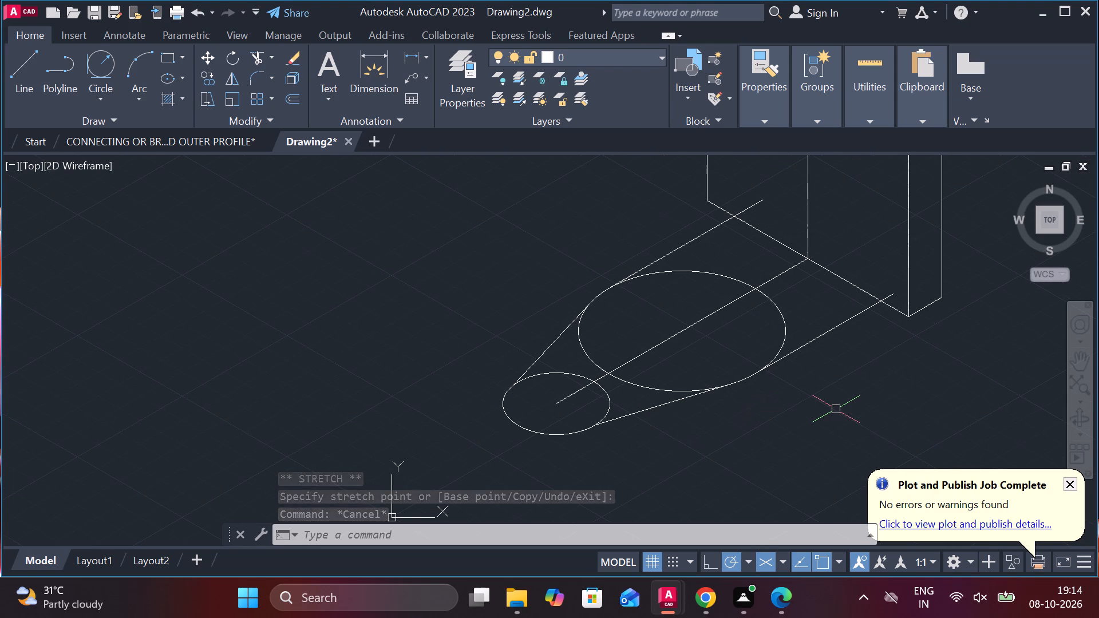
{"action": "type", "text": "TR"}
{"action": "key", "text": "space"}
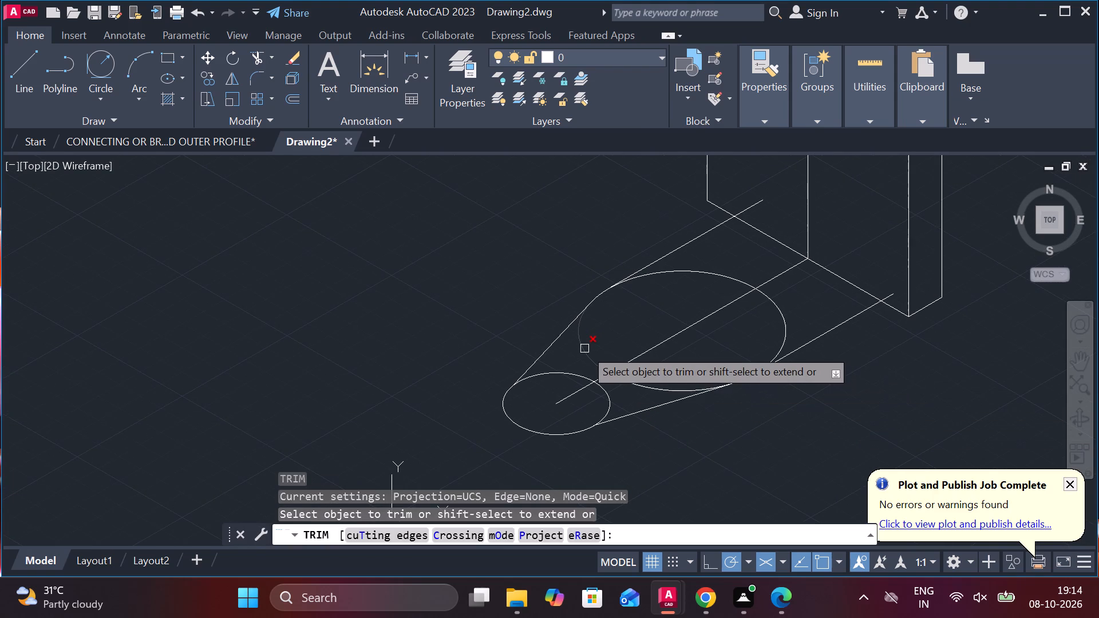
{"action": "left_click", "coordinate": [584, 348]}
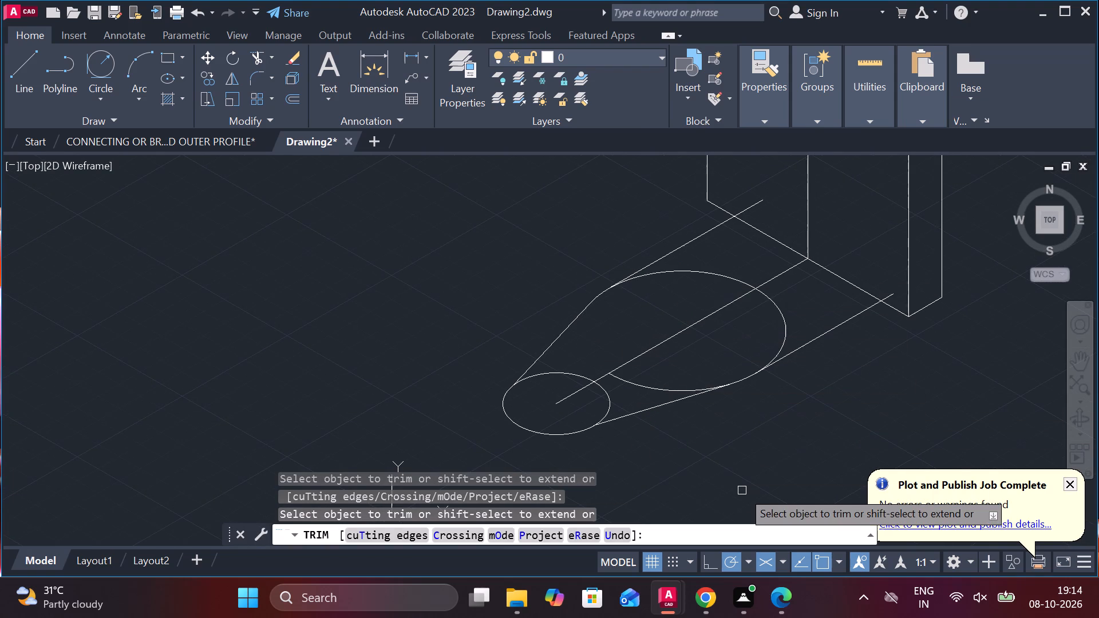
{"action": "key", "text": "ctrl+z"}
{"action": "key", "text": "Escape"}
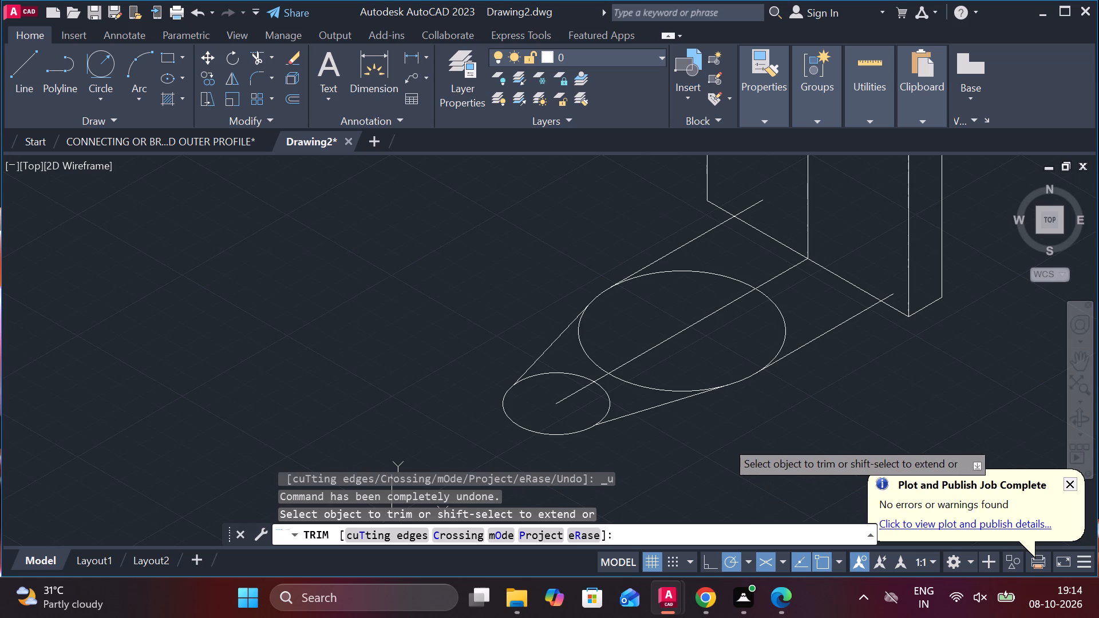
Draw a diameter-50 isocircle concentric with the radius-35 isocircle.
{"action": "type", "text": "EL"}
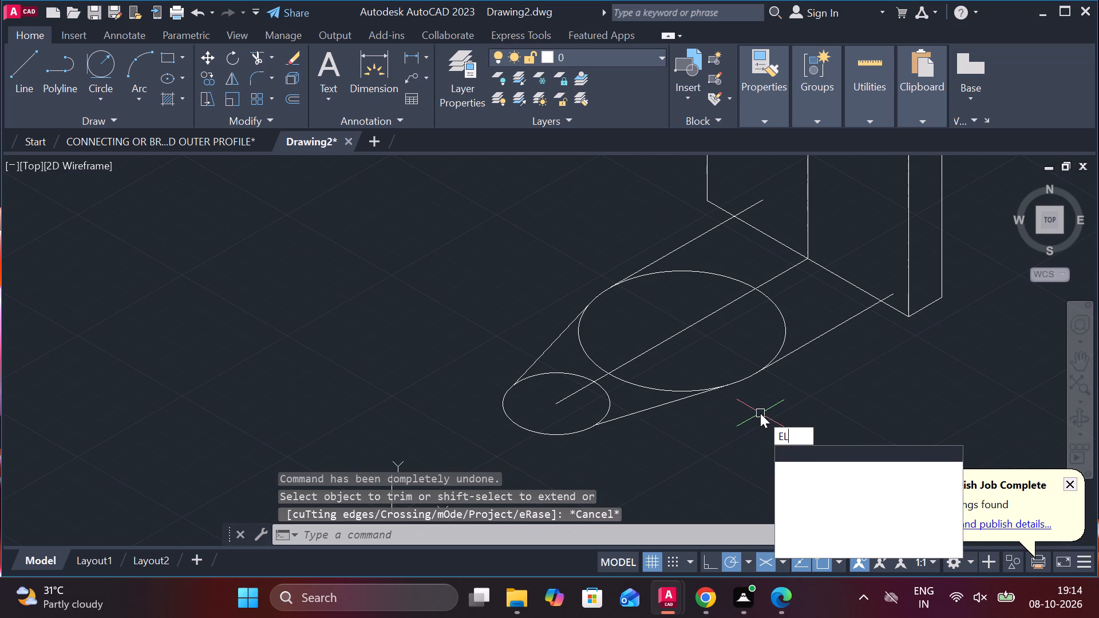
{"action": "key", "text": "Return"}
{"action": "key", "text": "i"}
{"action": "key", "text": "Return"}
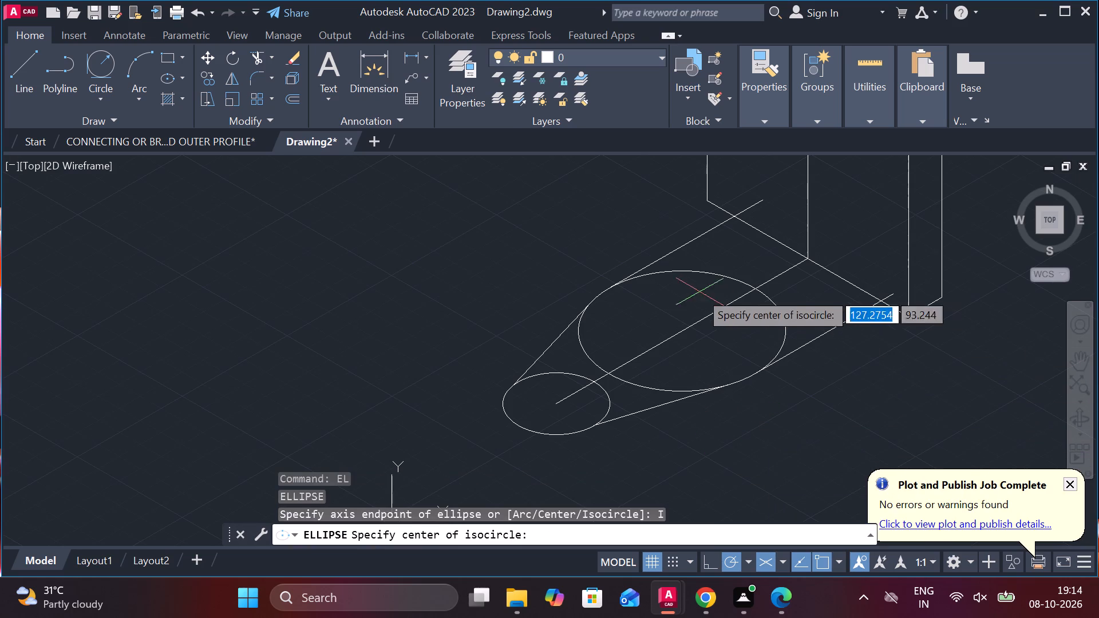
{"action": "left_click", "coordinate": [683, 330]}
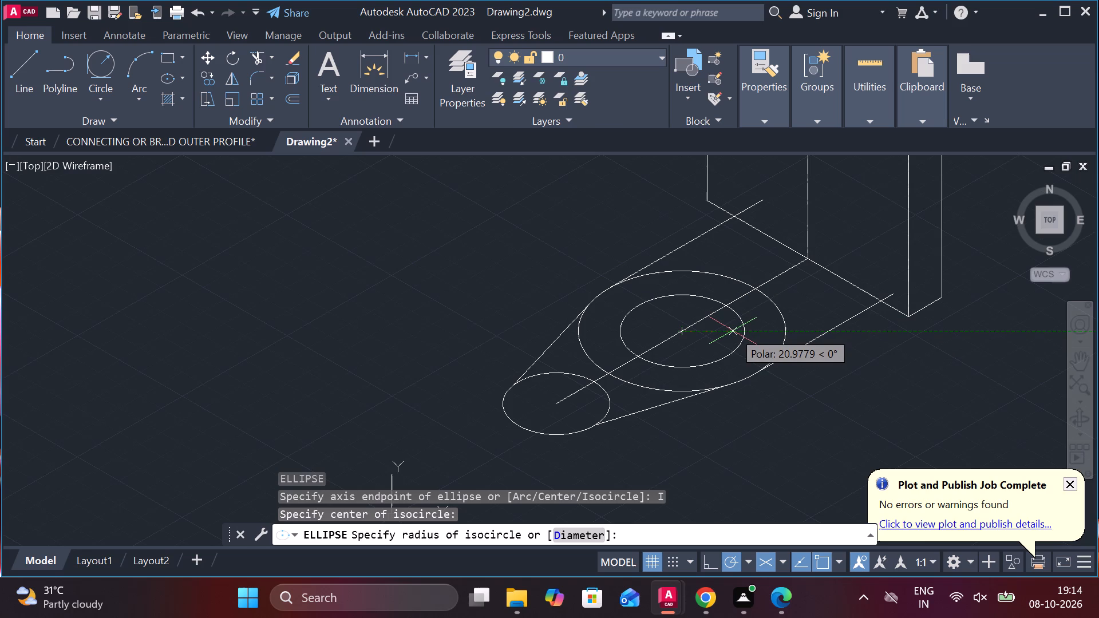
{"action": "key", "text": "d"}
{"action": "key", "text": "Return"}
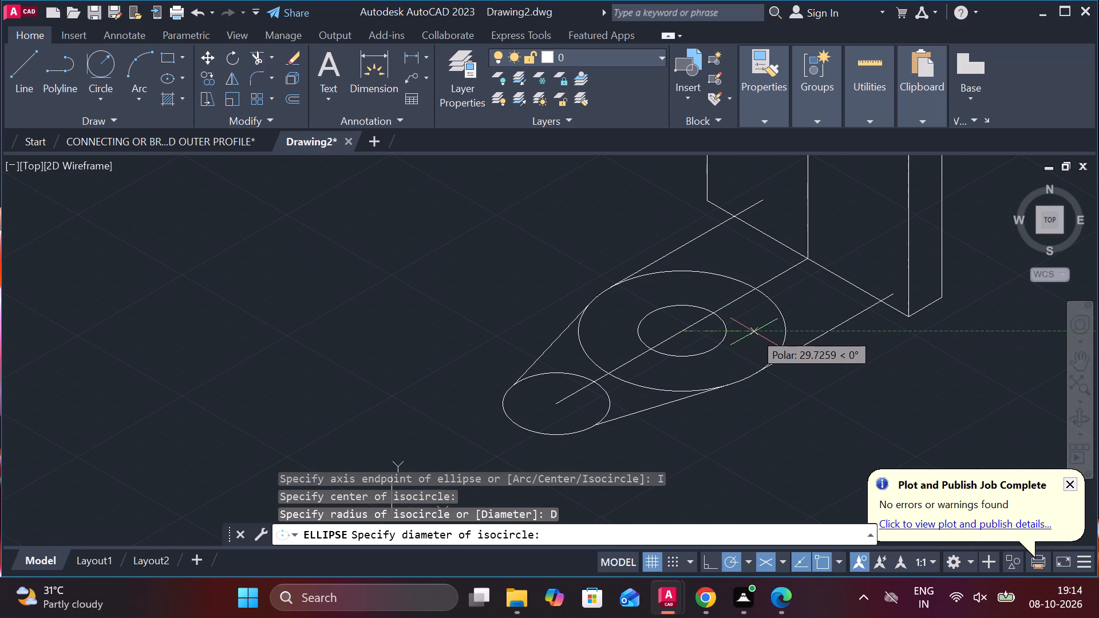
{"action": "type", "text": "50"}
{"action": "key", "text": "Return"}
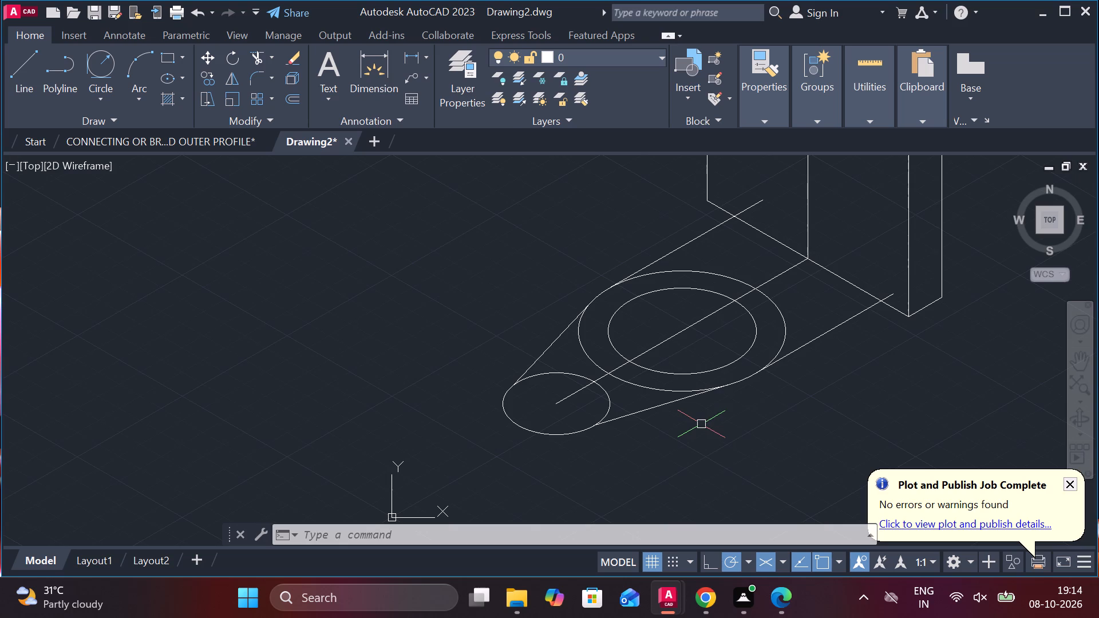
{"action": "key", "text": "Escape"}
Trim away the radius-18 isocircle's inner arcs between the two connecting lines, leaving only the rounded tip of the arm.
{"action": "type", "text": "TR"}
{"action": "key", "text": "Return"}
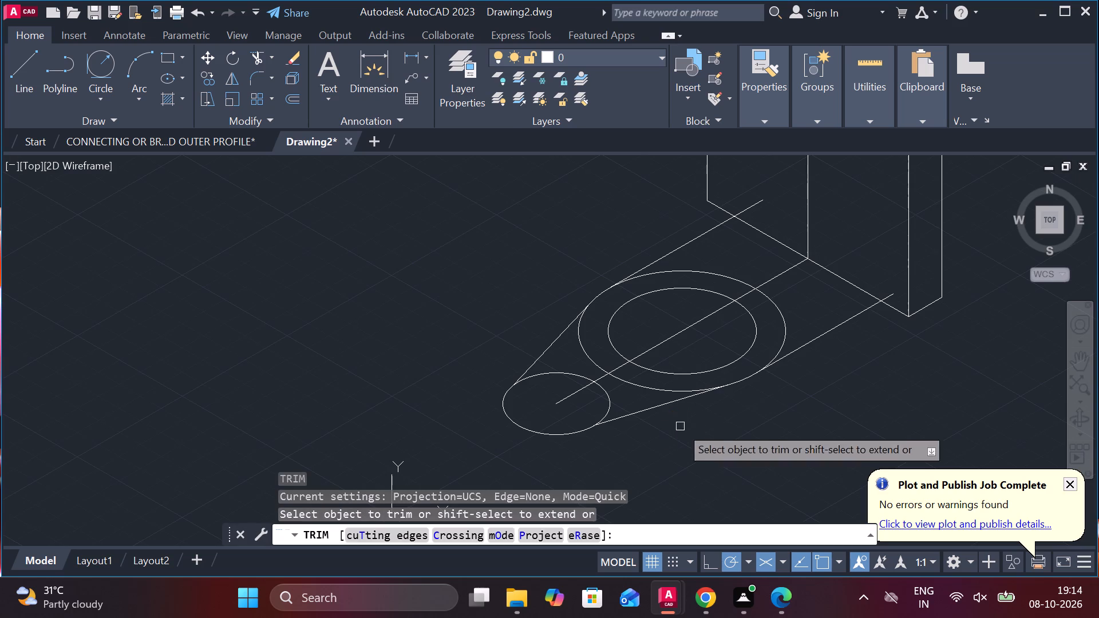
{"action": "left_click", "coordinate": [612, 395]}
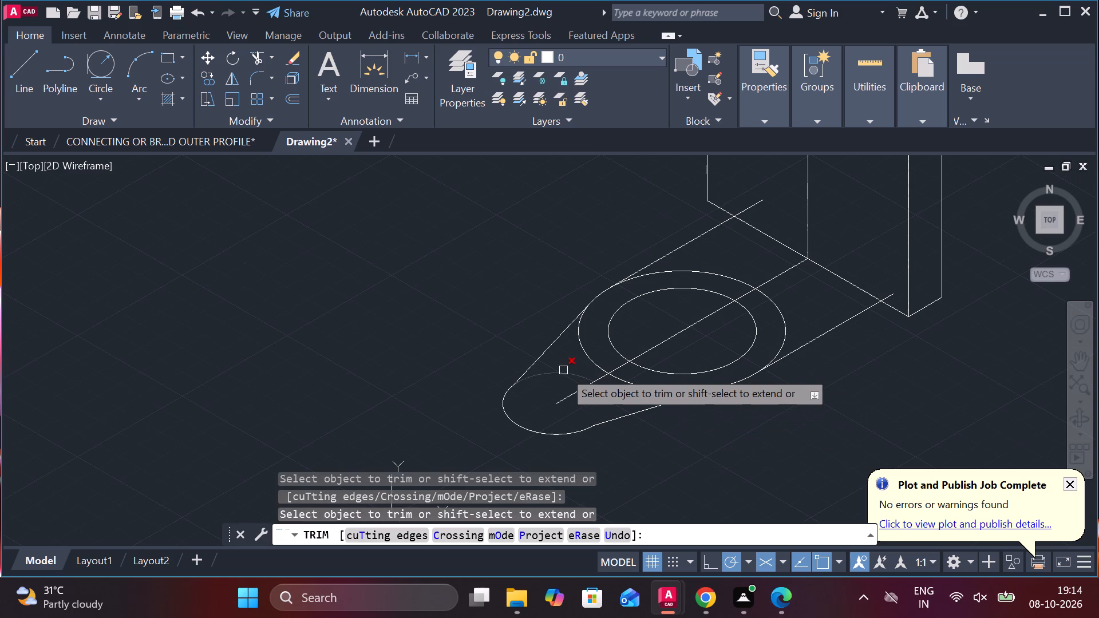
{"action": "left_click", "coordinate": [563, 370]}
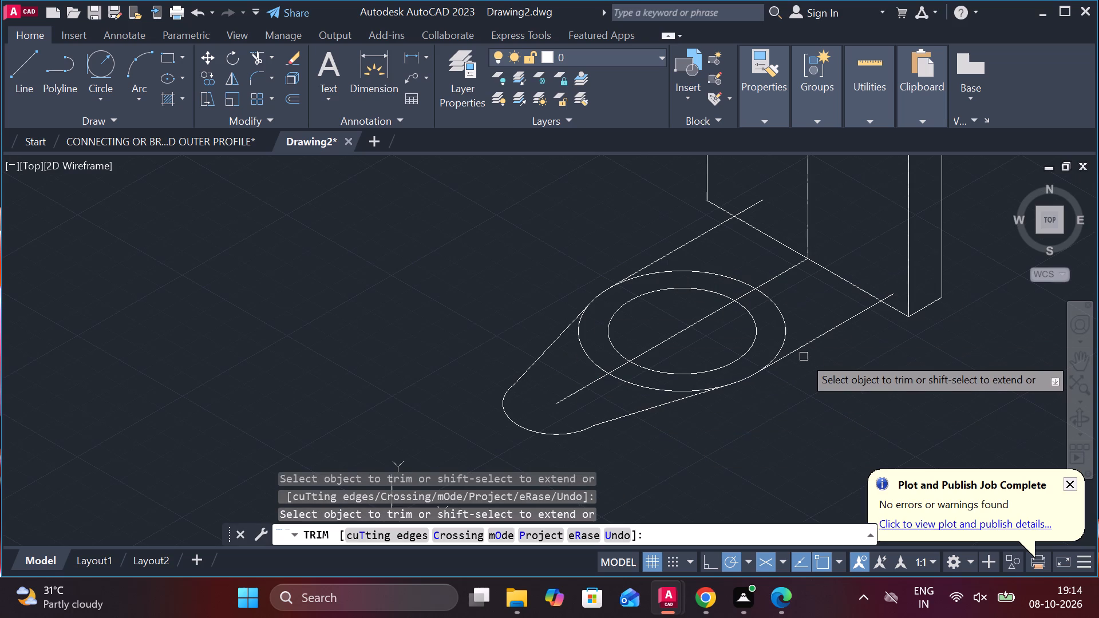
{"action": "key", "text": "Escape"}
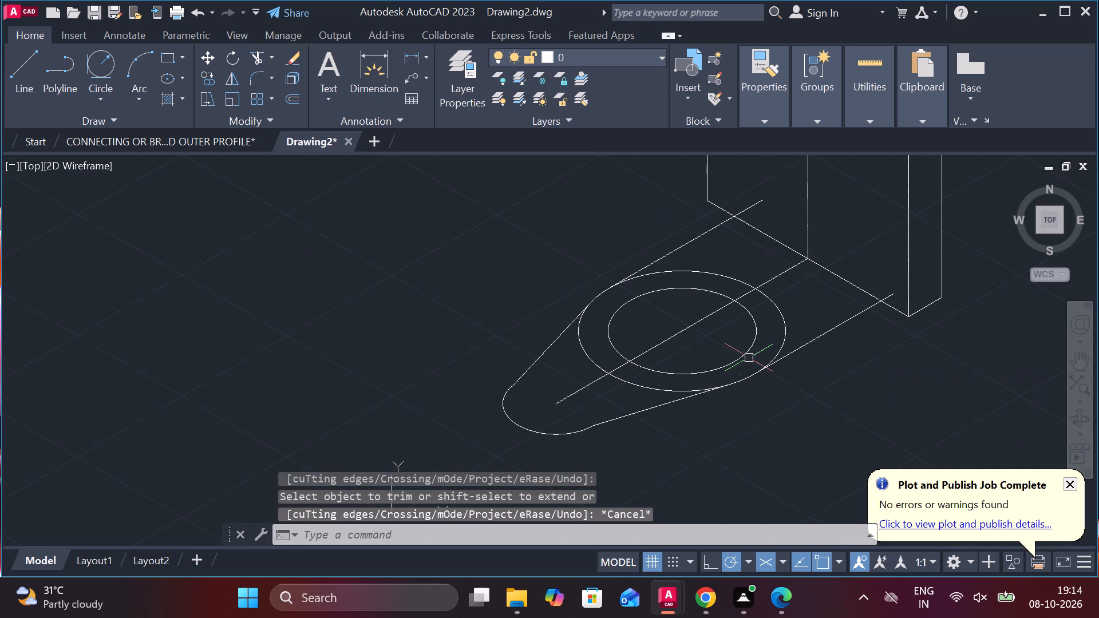
Erase the diameter-50 isocircle from the base arm.
{"action": "left_click", "coordinate": [736, 358]}
{"action": "type", "text": "E"}
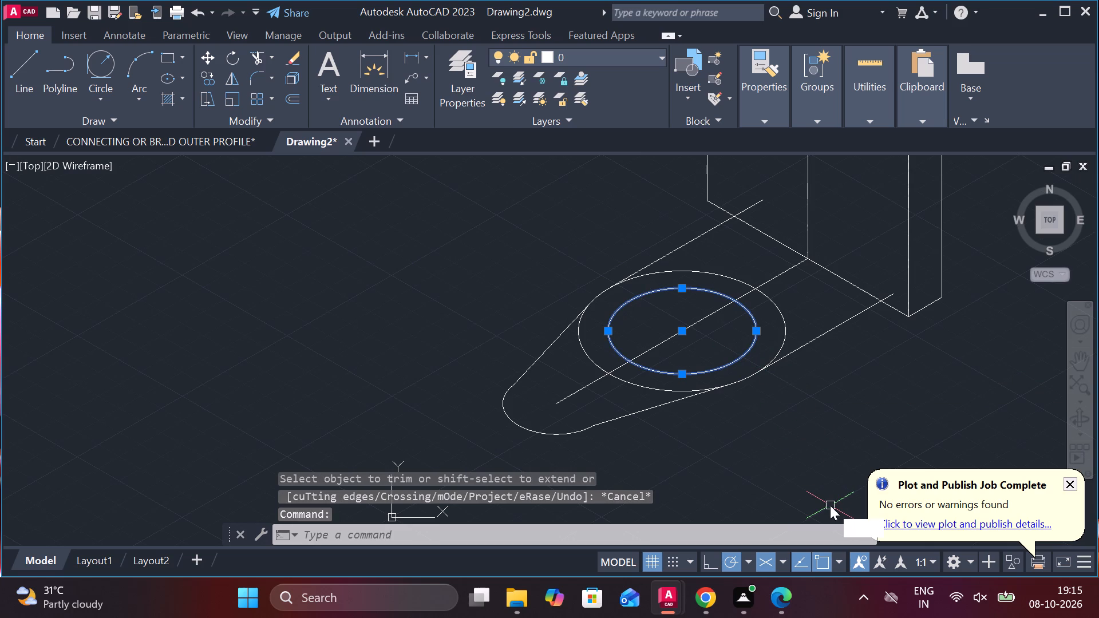
{"action": "key", "text": "space"}
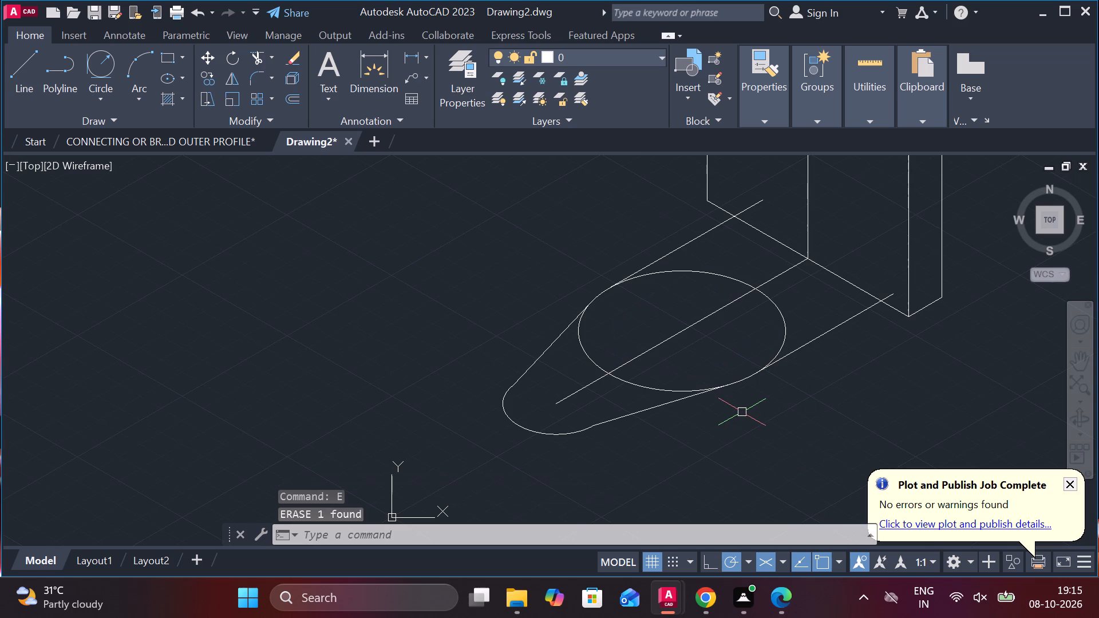
Trim the radius-35 isocircle's inner arcs, keeping only the short outer arcs that join the straight edges to the connecting lines.
{"action": "type", "text": "TR"}
{"action": "key", "text": "space"}
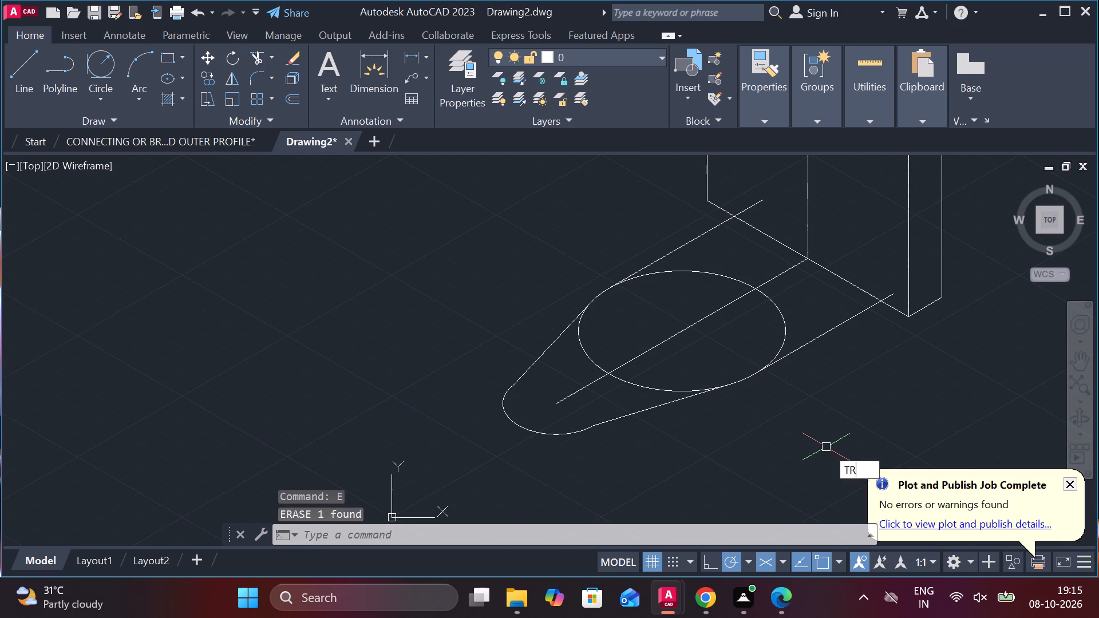
{"action": "left_click", "coordinate": [780, 332]}
{"action": "left_click", "coordinate": [801, 313]}
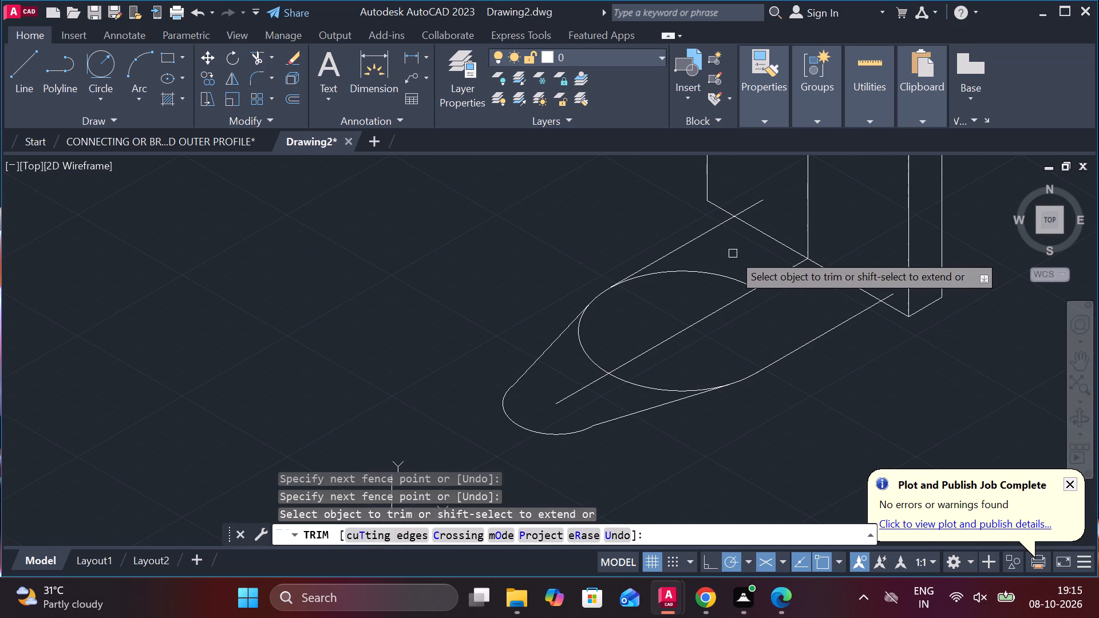
{"action": "left_click_drag", "start_coordinate": [733, 253], "coordinate": [561, 358]}
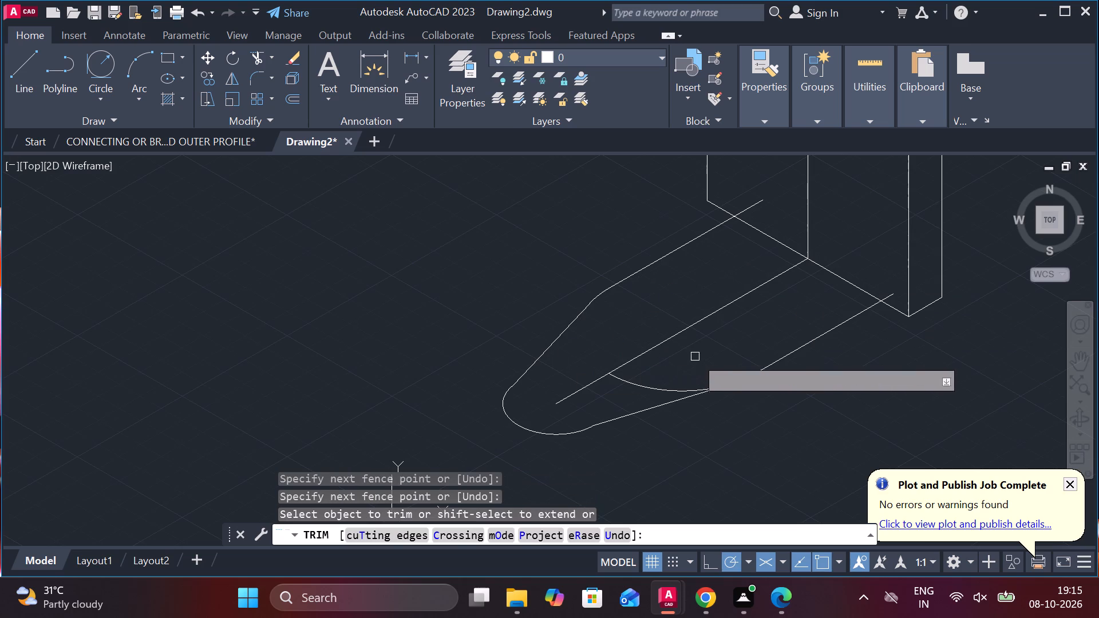
{"action": "left_click_drag", "start_coordinate": [686, 359], "coordinate": [625, 395]}
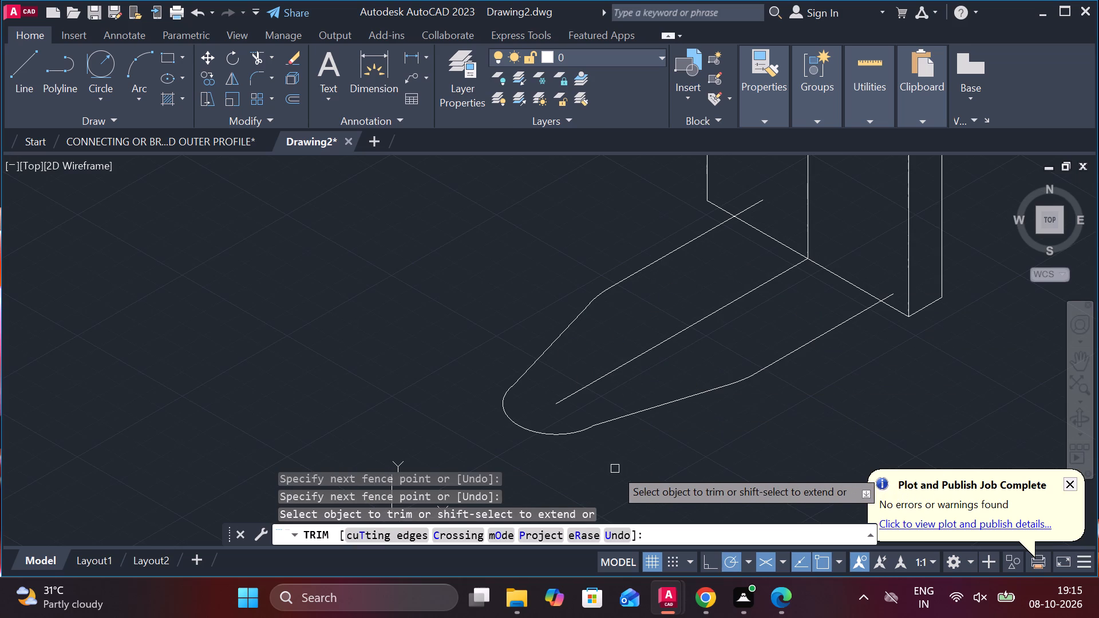
{"action": "scroll", "coordinate": [615, 469], "scroll_direction": "up", "scroll_amount": 1}
{"action": "scroll", "coordinate": [654, 424], "scroll_direction": "down", "scroll_amount": 1}
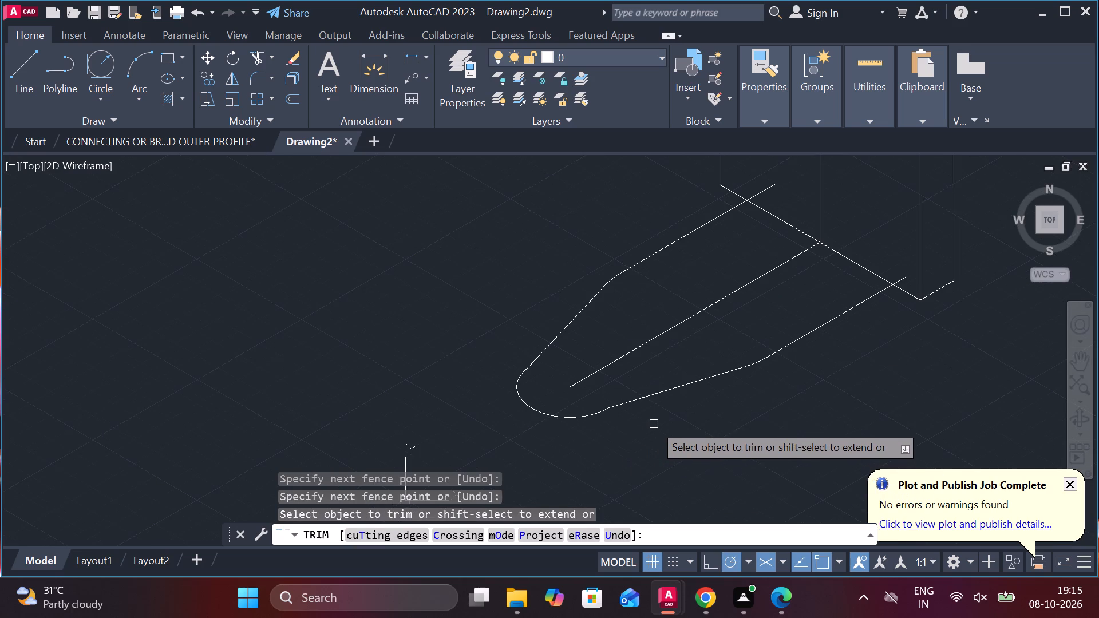
{"action": "key", "text": "Escape"}
Stretch the lower connecting line's tip end about 3 outward along the radius-18 arc.
{"action": "left_click", "coordinate": [651, 400]}
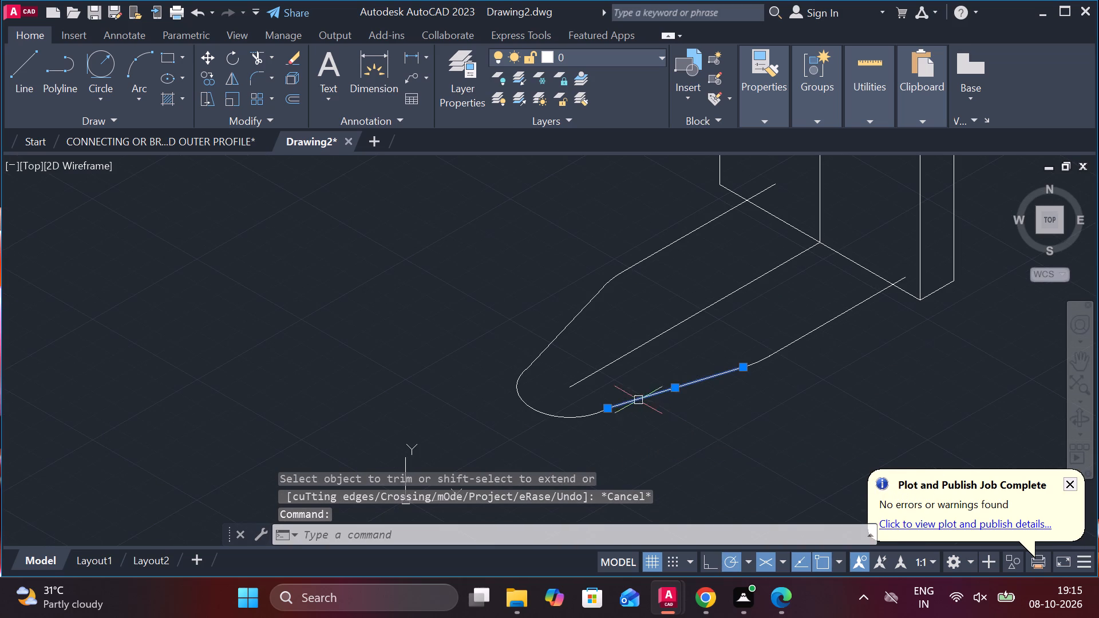
{"action": "scroll", "coordinate": [632, 400], "scroll_direction": "up", "scroll_amount": 2}
{"action": "left_click", "coordinate": [563, 423]}
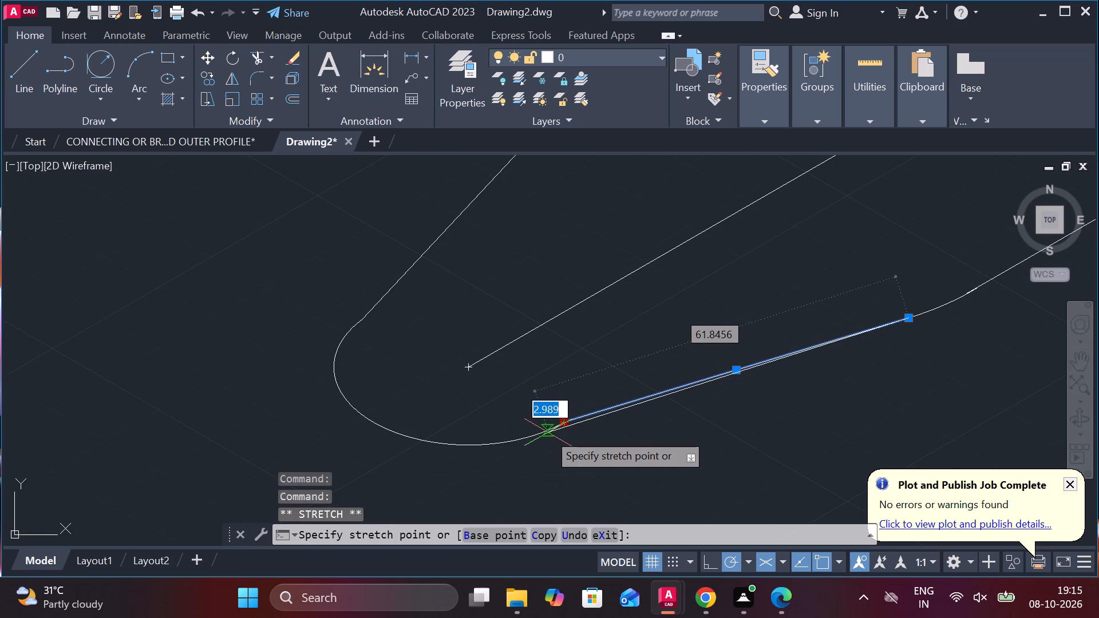
{"action": "left_click", "coordinate": [548, 433]}
{"action": "key", "text": "Escape"}
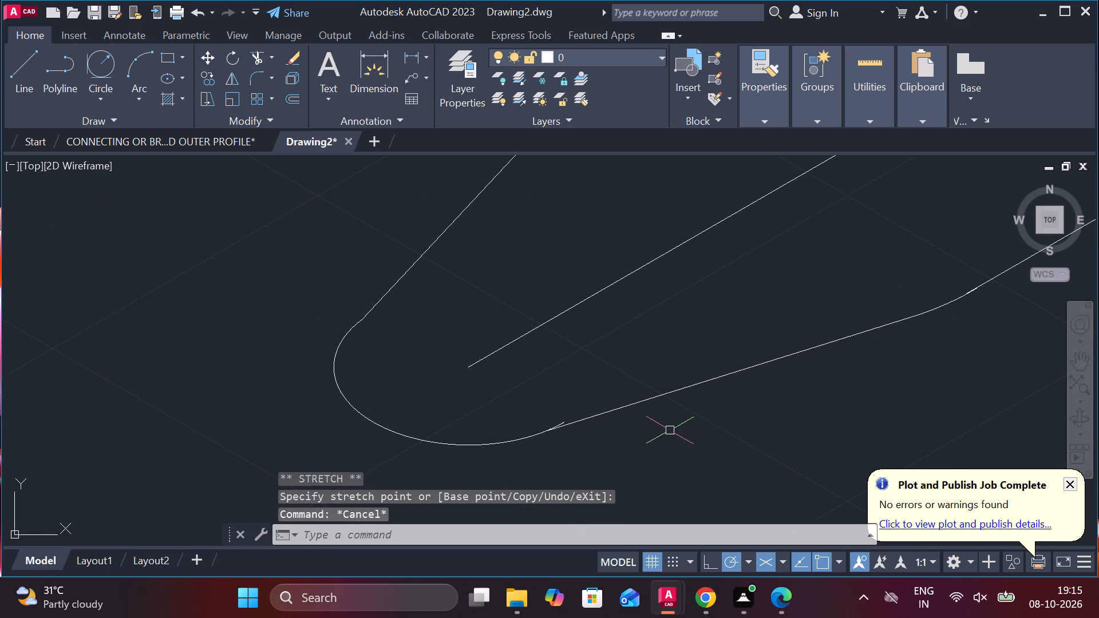
Trim the leftover stub of the radius-18 arc that extends past the lower connecting line.
{"action": "type", "text": "TR"}
{"action": "key", "text": "space"}
{"action": "scroll", "coordinate": [565, 399], "scroll_direction": "up", "scroll_amount": 1}
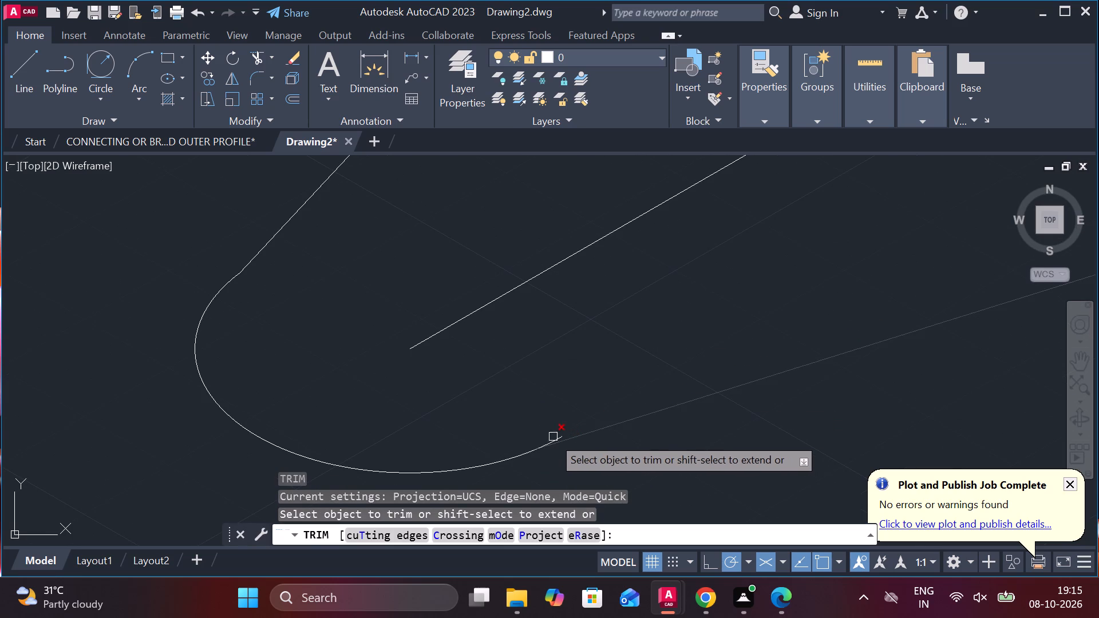
{"action": "left_click", "coordinate": [555, 437]}
{"action": "scroll", "coordinate": [609, 427], "scroll_direction": "down", "scroll_amount": 2}
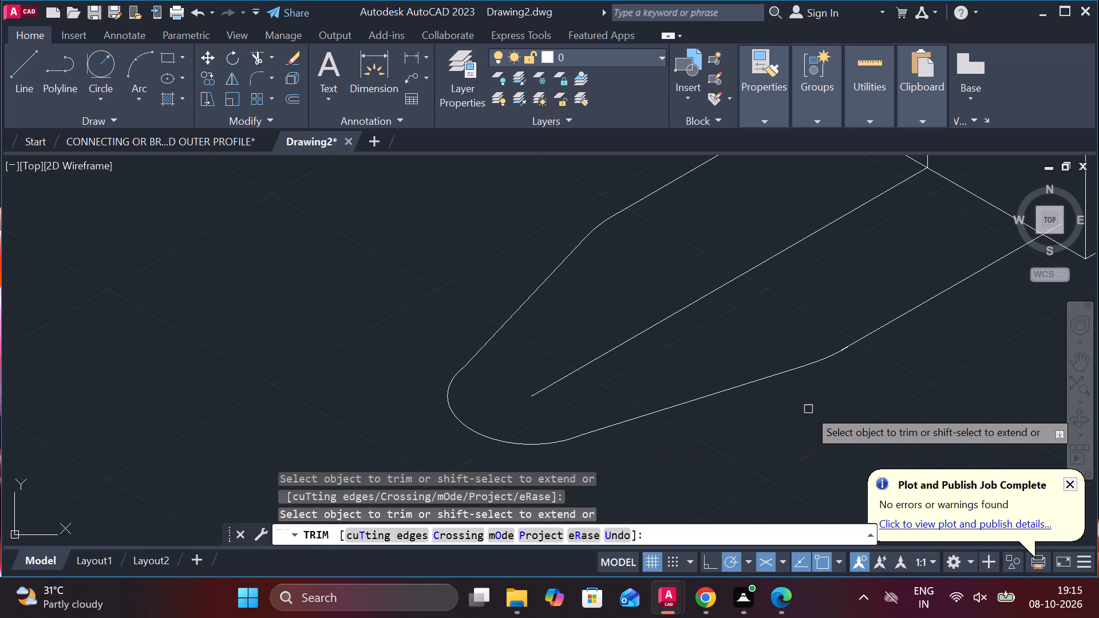
{"action": "scroll", "coordinate": [820, 408], "scroll_direction": "down", "scroll_amount": 1}
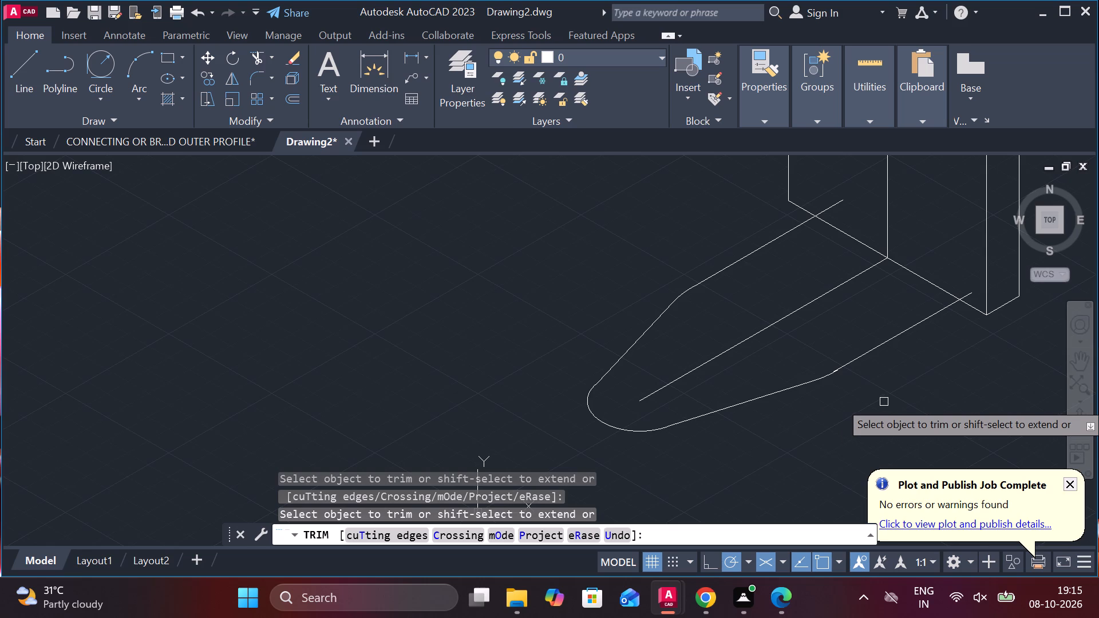
{"action": "scroll", "coordinate": [834, 369], "scroll_direction": "up", "scroll_amount": 4}
{"action": "scroll", "coordinate": [811, 413], "scroll_direction": "down", "scroll_amount": 5}
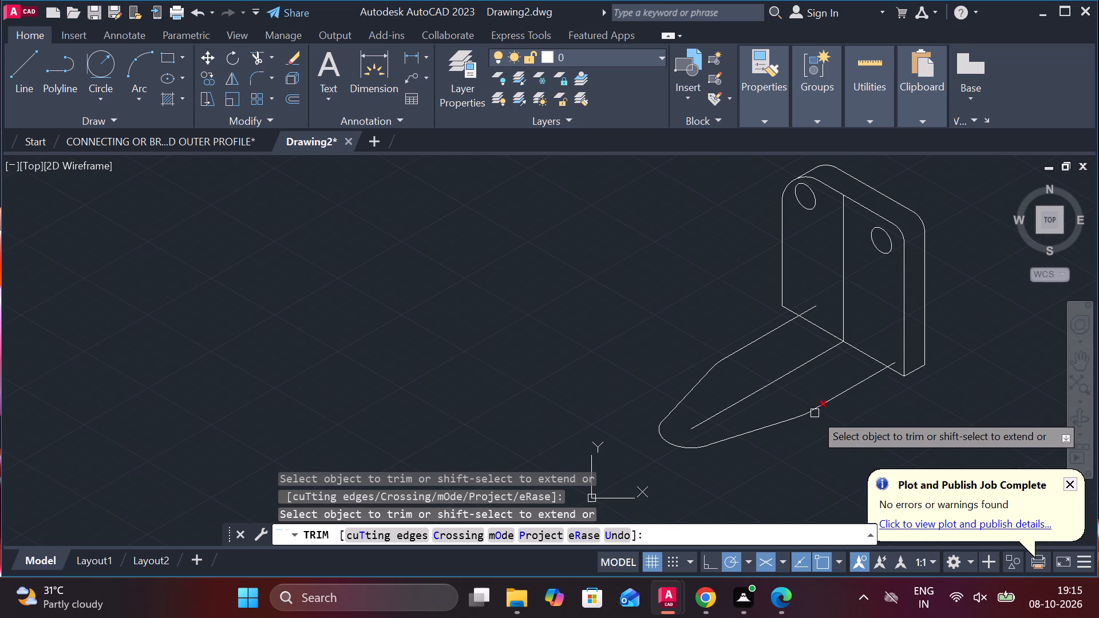
{"action": "key", "text": "Escape"}
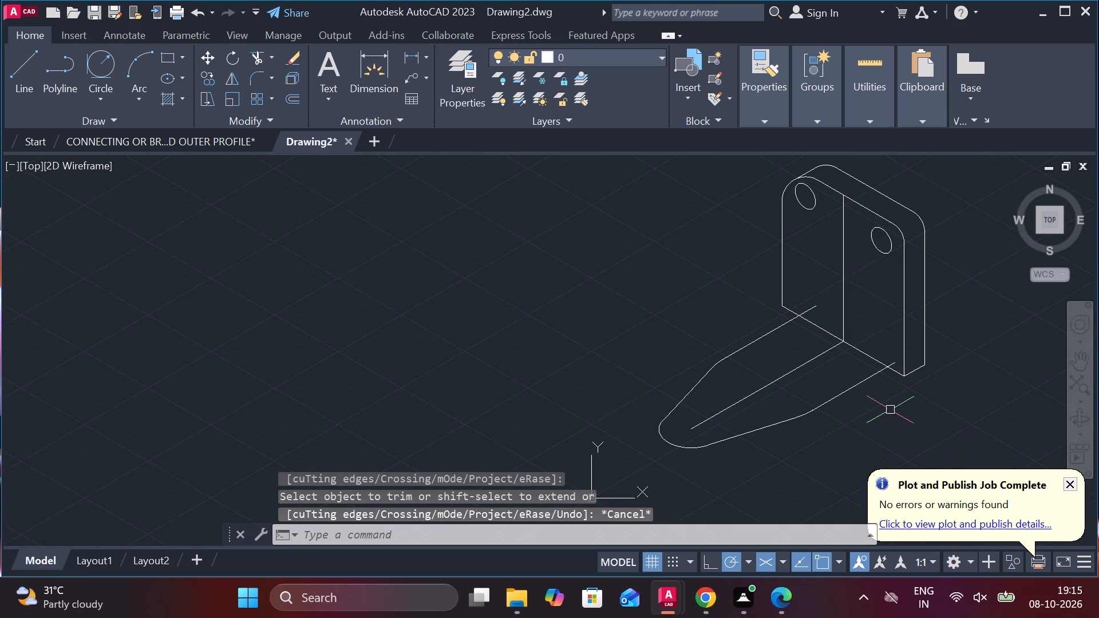
Trim the ends of the arm's two straight side edges that run past the upright plate's bottom edge.
{"action": "type", "text": "TR"}
{"action": "key", "text": "space"}
{"action": "scroll", "coordinate": [825, 331], "scroll_direction": "up", "scroll_amount": 2}
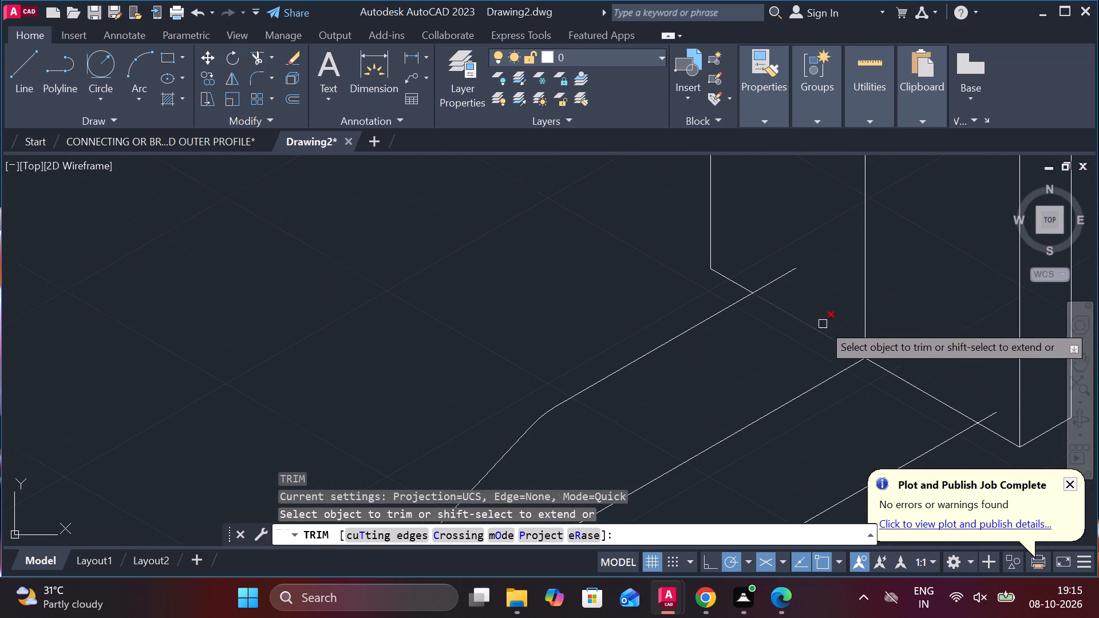
{"action": "left_click", "coordinate": [776, 284]}
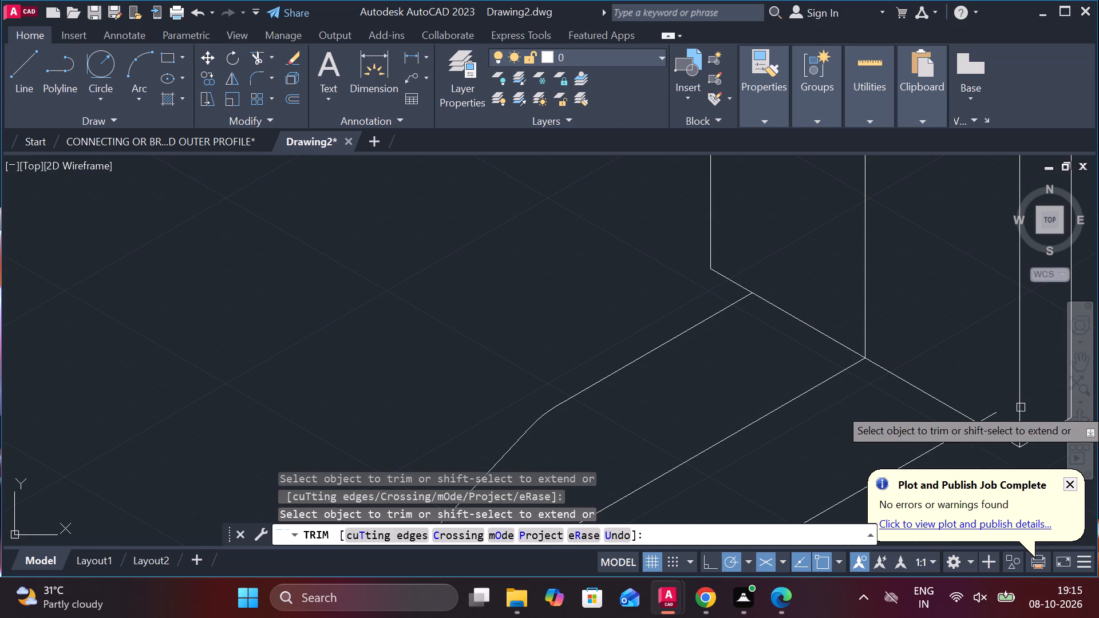
{"action": "left_click", "coordinate": [985, 415]}
{"action": "scroll", "coordinate": [932, 402], "scroll_direction": "down", "scroll_amount": 3}
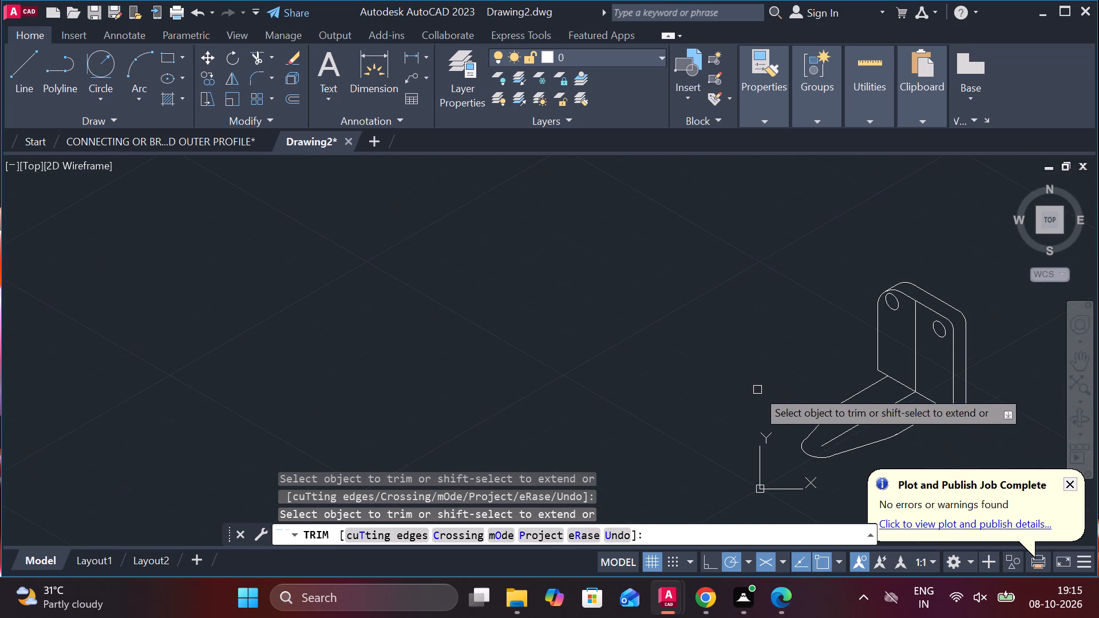
{"action": "middle_click_drag", "start_coordinate": [742, 390], "coordinate": [714, 367]}
{"action": "scroll", "coordinate": [977, 435], "scroll_direction": "up", "scroll_amount": 1}
{"action": "key", "text": "Escape"}
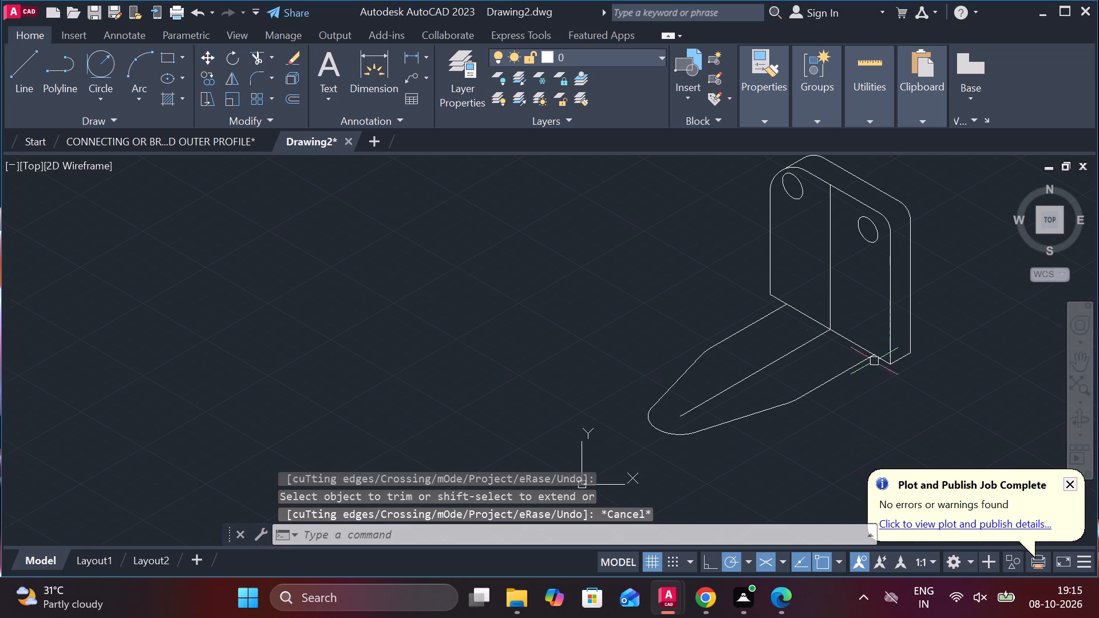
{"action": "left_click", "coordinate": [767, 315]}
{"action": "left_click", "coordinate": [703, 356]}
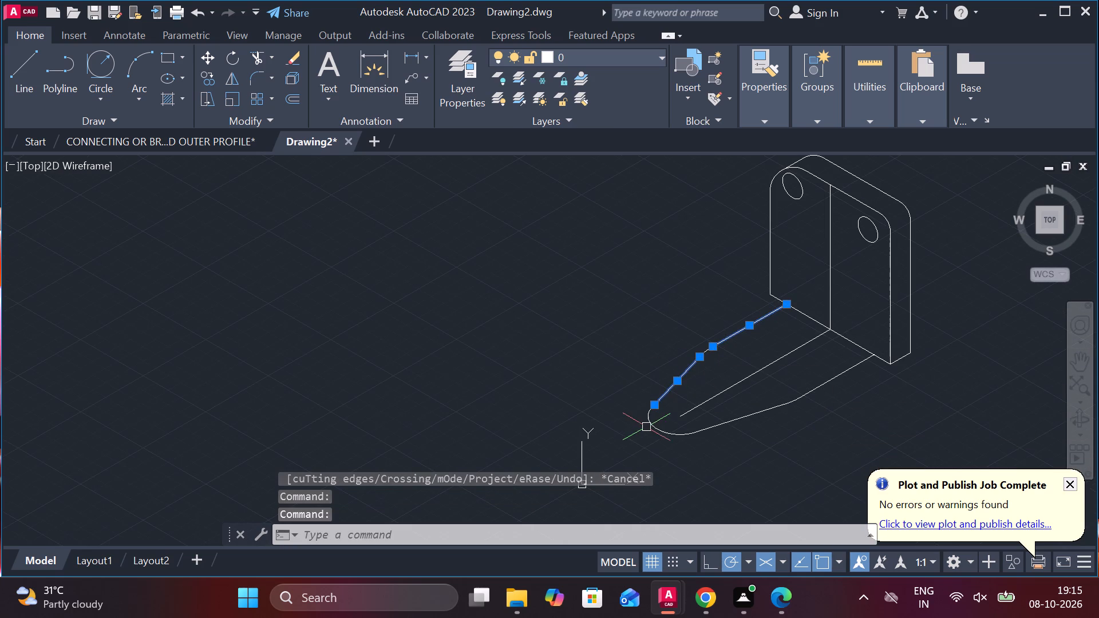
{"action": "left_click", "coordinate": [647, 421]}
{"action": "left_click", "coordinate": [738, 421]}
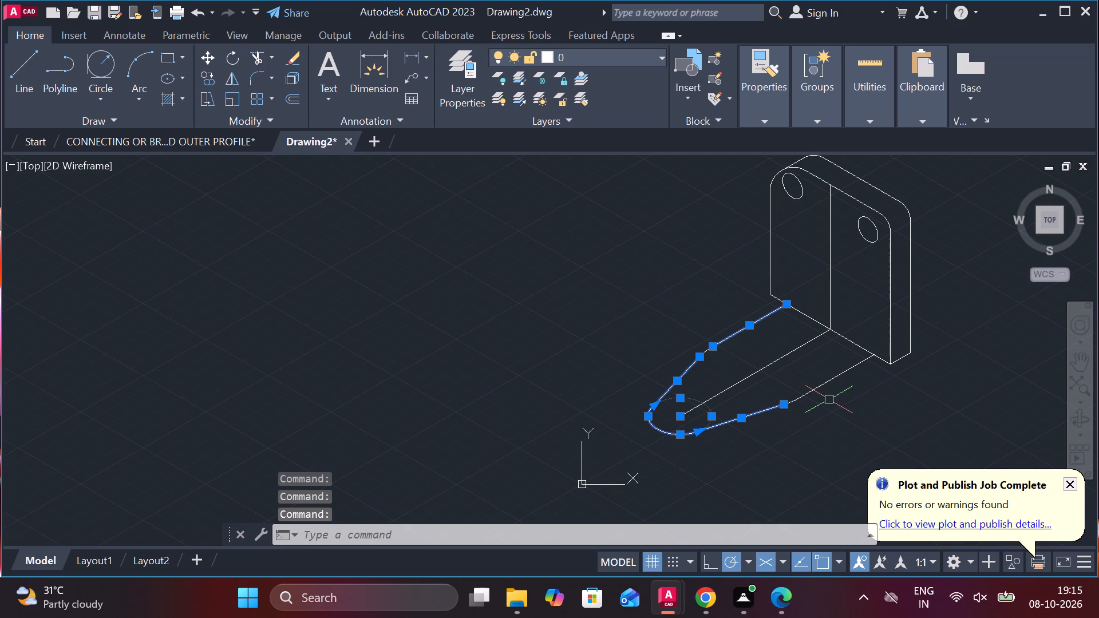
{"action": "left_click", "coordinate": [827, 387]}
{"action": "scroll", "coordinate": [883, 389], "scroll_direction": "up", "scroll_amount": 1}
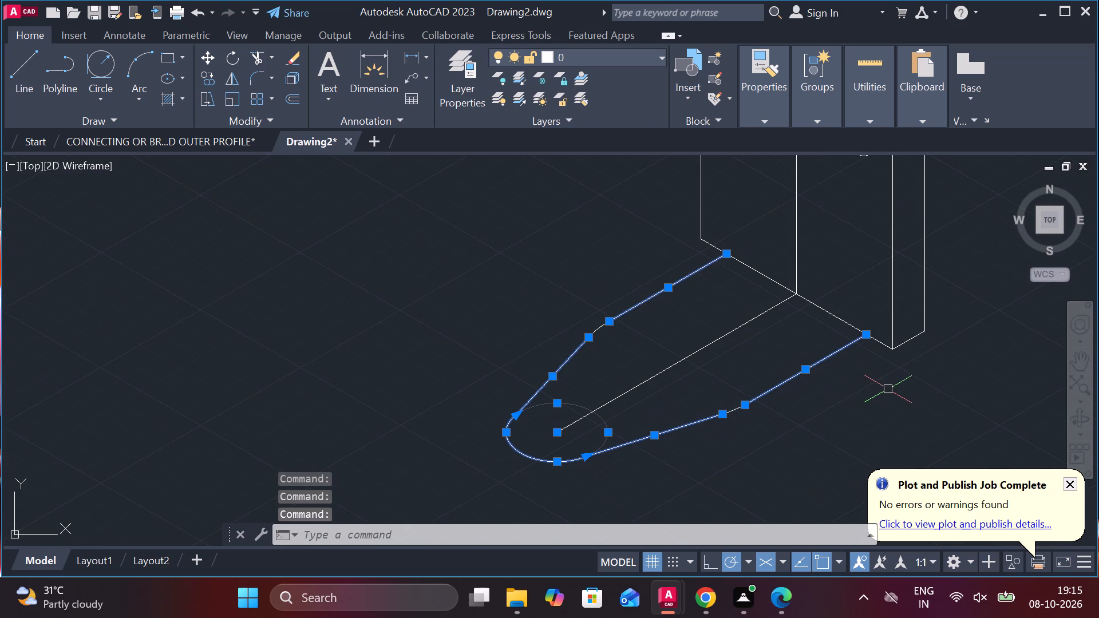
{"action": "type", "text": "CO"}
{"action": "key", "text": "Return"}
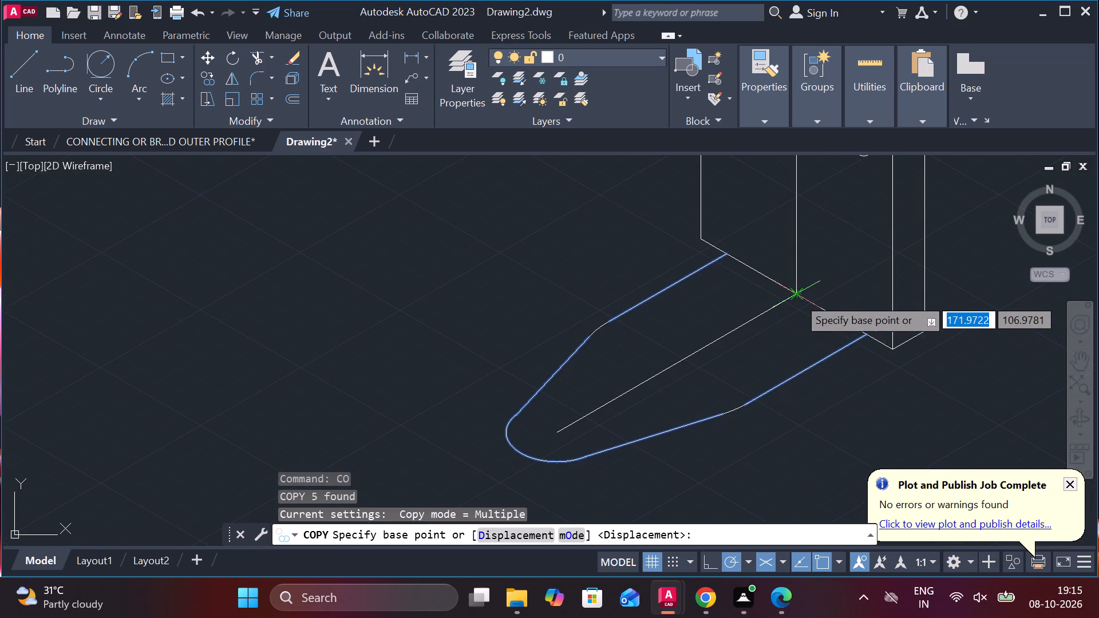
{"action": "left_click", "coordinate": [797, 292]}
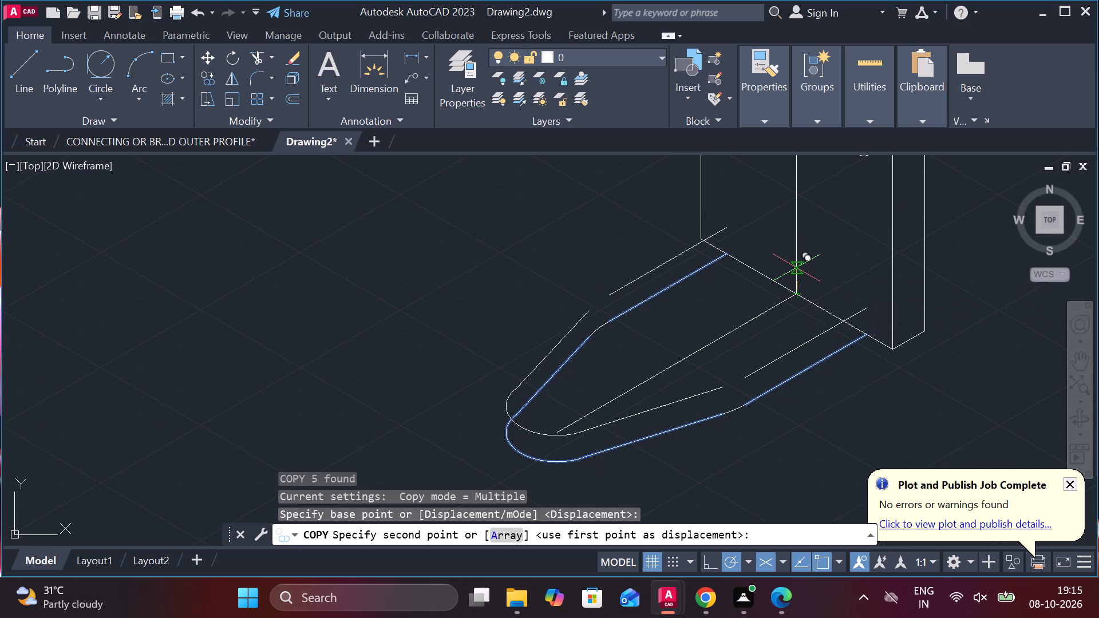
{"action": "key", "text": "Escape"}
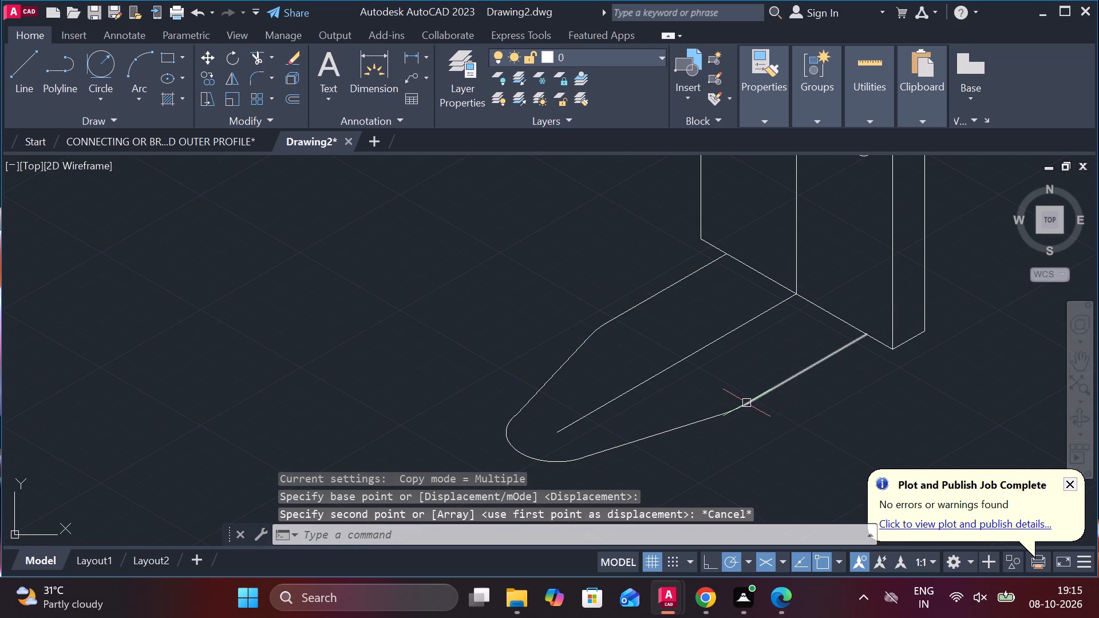
Trim the overlapping sliver where the radius-35 arc meets the arm's lower straight side edge.
{"action": "scroll", "coordinate": [744, 404], "scroll_direction": "up", "scroll_amount": 3}
{"action": "left_click", "coordinate": [763, 388]}
{"action": "key", "text": "Escape"}
{"action": "scroll", "coordinate": [752, 417], "scroll_direction": "up", "scroll_amount": 1}
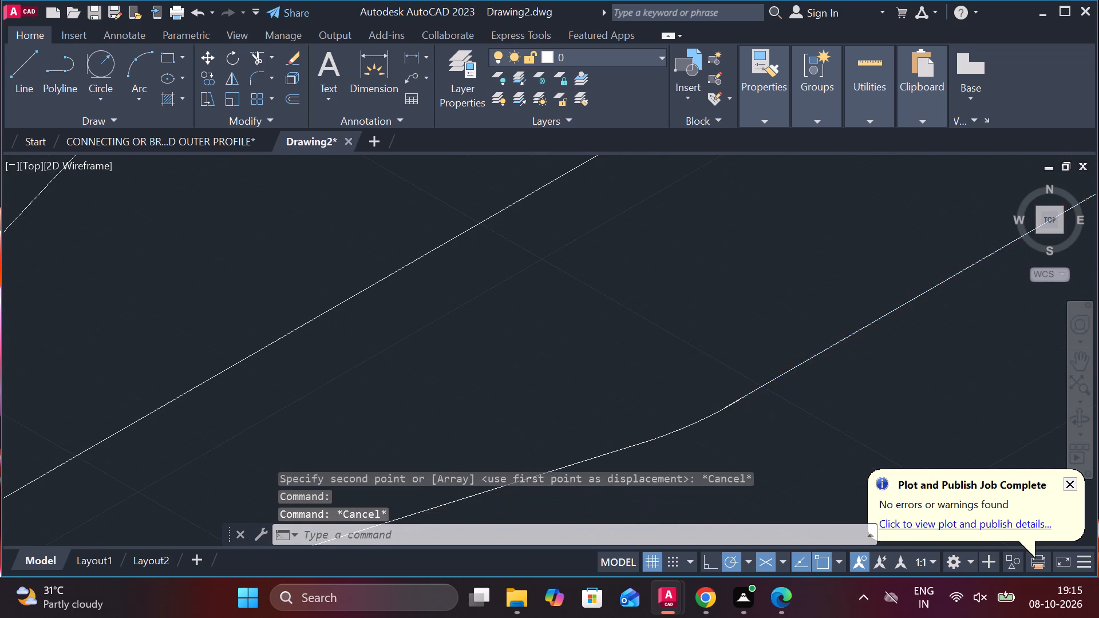
{"action": "scroll", "coordinate": [752, 417], "scroll_direction": "up", "scroll_amount": 2}
{"action": "scroll", "coordinate": [691, 365], "scroll_direction": "up", "scroll_amount": 2}
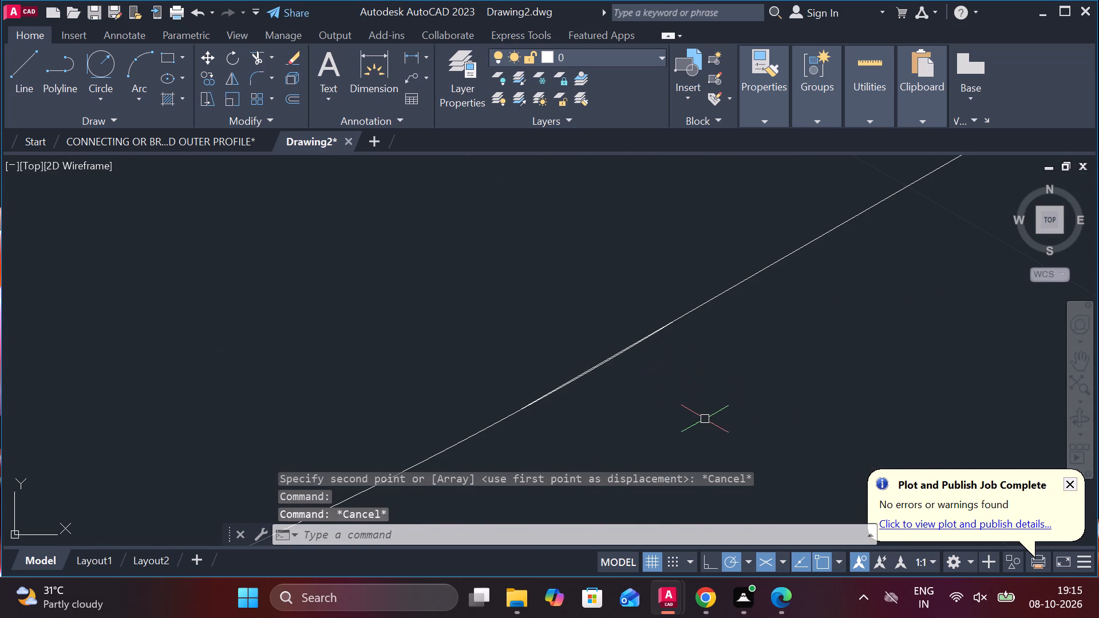
{"action": "type", "text": "TR"}
{"action": "key", "text": "space"}
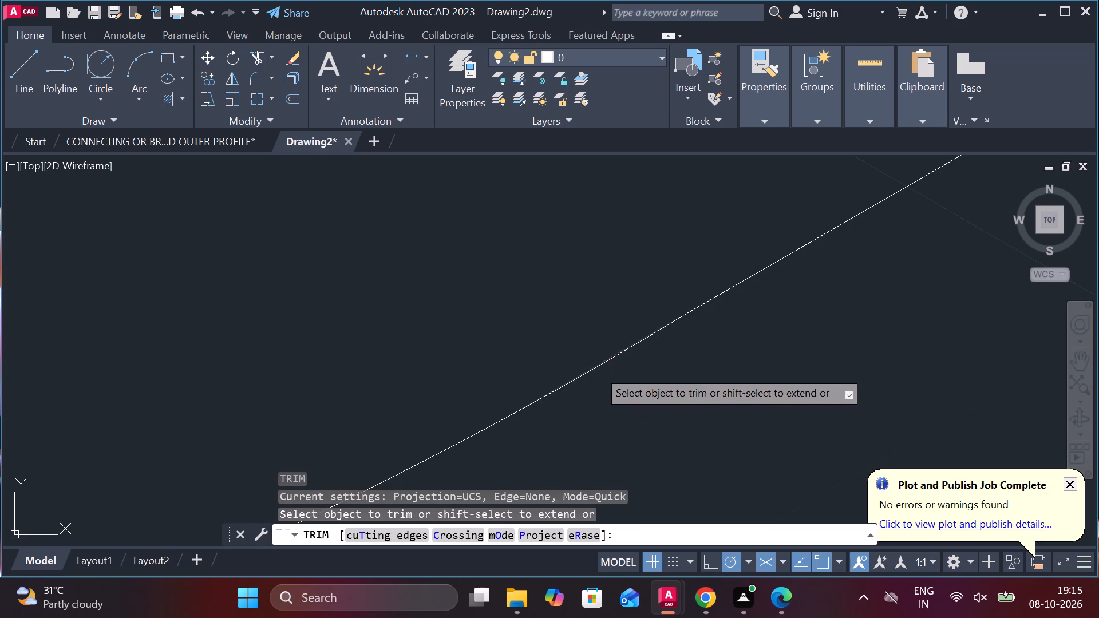
{"action": "left_click", "coordinate": [598, 370]}
{"action": "scroll", "coordinate": [675, 394], "scroll_direction": "down", "scroll_amount": 9}
{"action": "scroll", "coordinate": [607, 351], "scroll_direction": "up", "scroll_amount": 3}
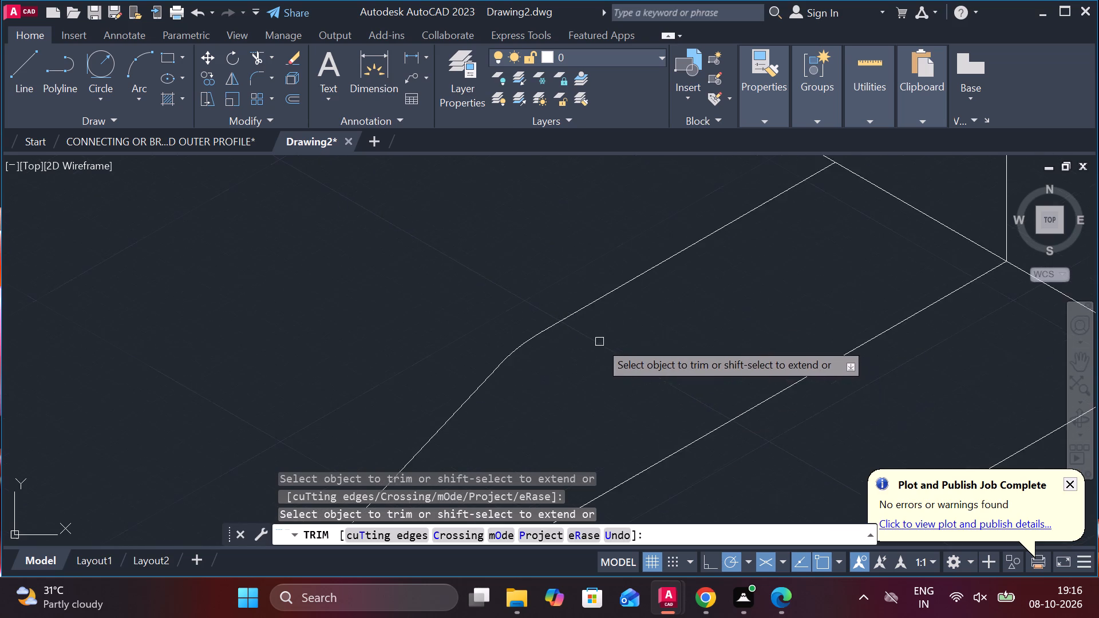
{"action": "scroll", "coordinate": [574, 342], "scroll_direction": "up", "scroll_amount": 3}
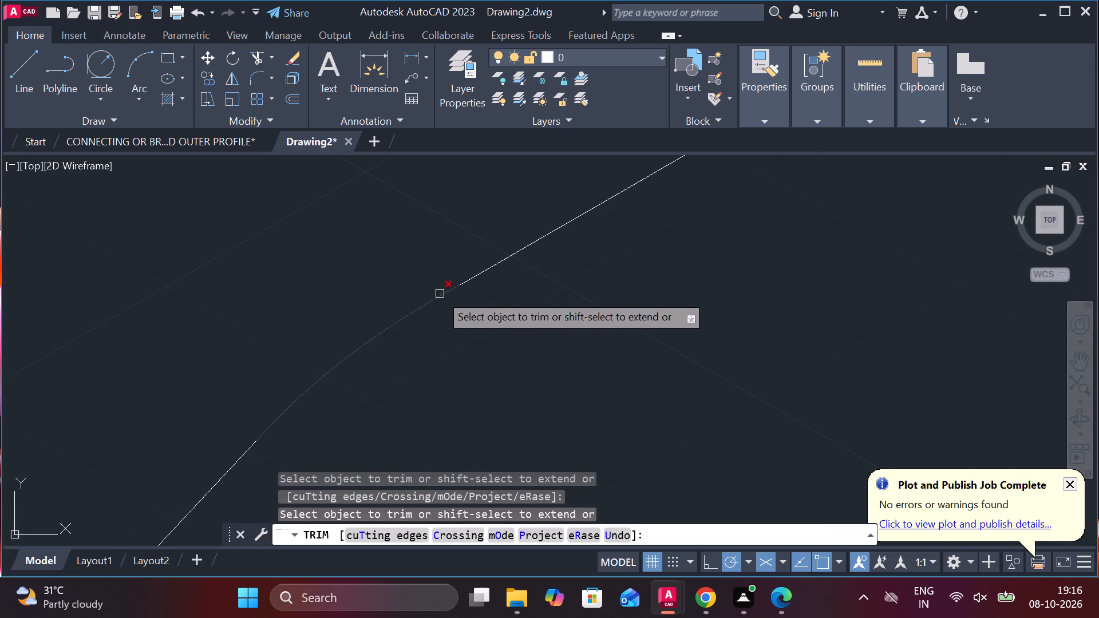
{"action": "scroll", "coordinate": [440, 294], "scroll_direction": "down", "scroll_amount": 4}
{"action": "scroll", "coordinate": [571, 361], "scroll_direction": "down", "scroll_amount": 2}
{"action": "key", "text": "Escape"}
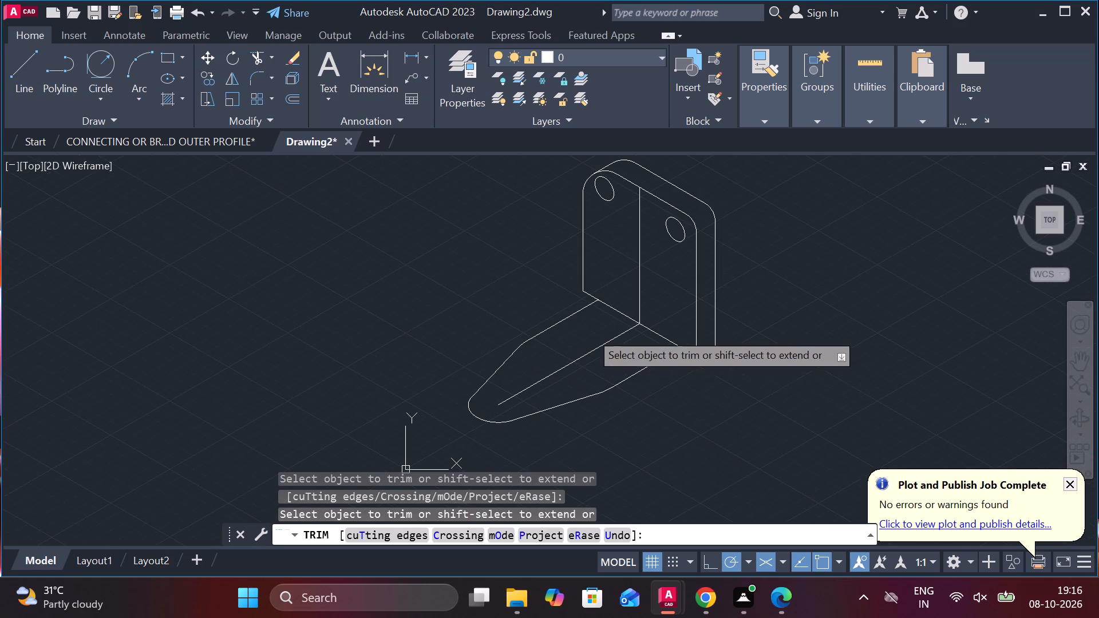
Join the arm's outline edges, connecting lines and arcs, selected together with the centre line.
{"action": "left_click", "coordinate": [662, 415]}
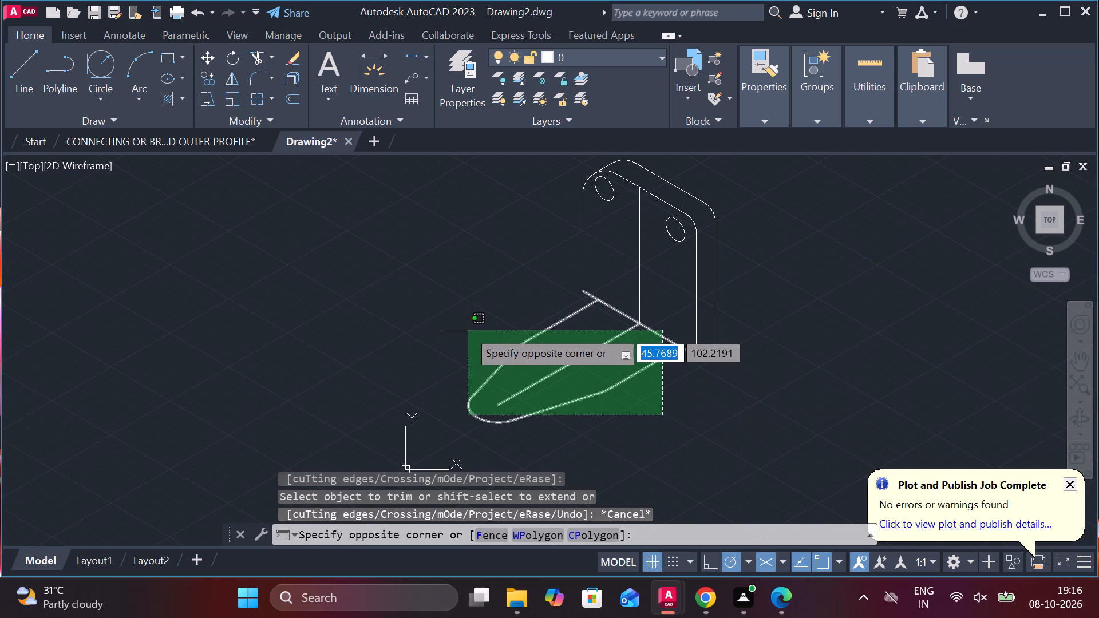
{"action": "left_click", "coordinate": [468, 346]}
{"action": "scroll", "coordinate": [559, 381], "scroll_direction": "up", "scroll_amount": 2}
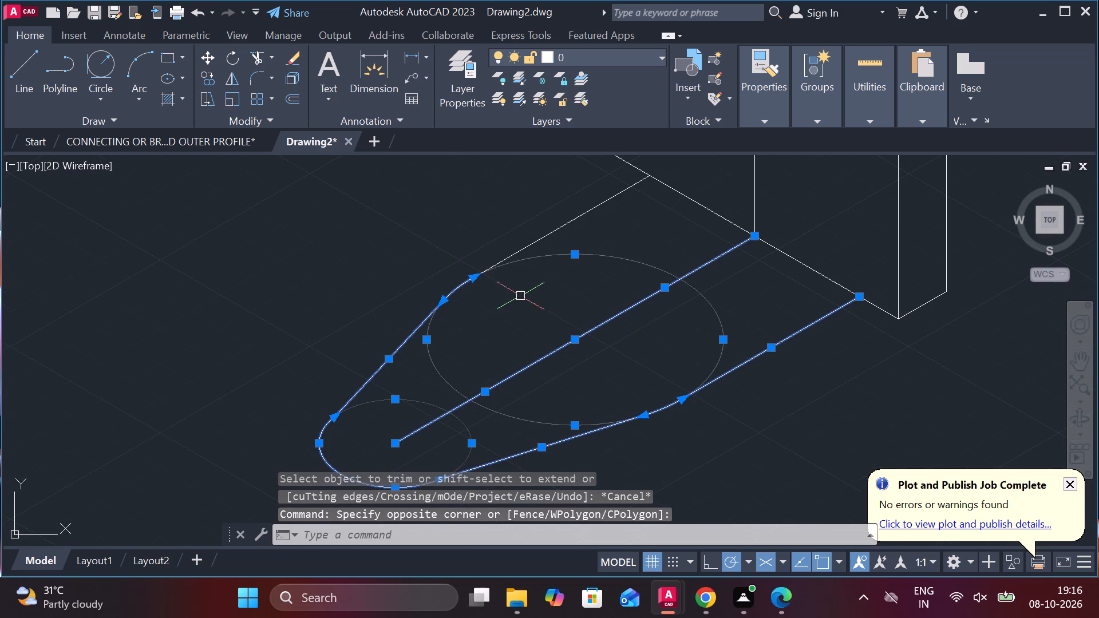
{"action": "left_click", "coordinate": [513, 252]}
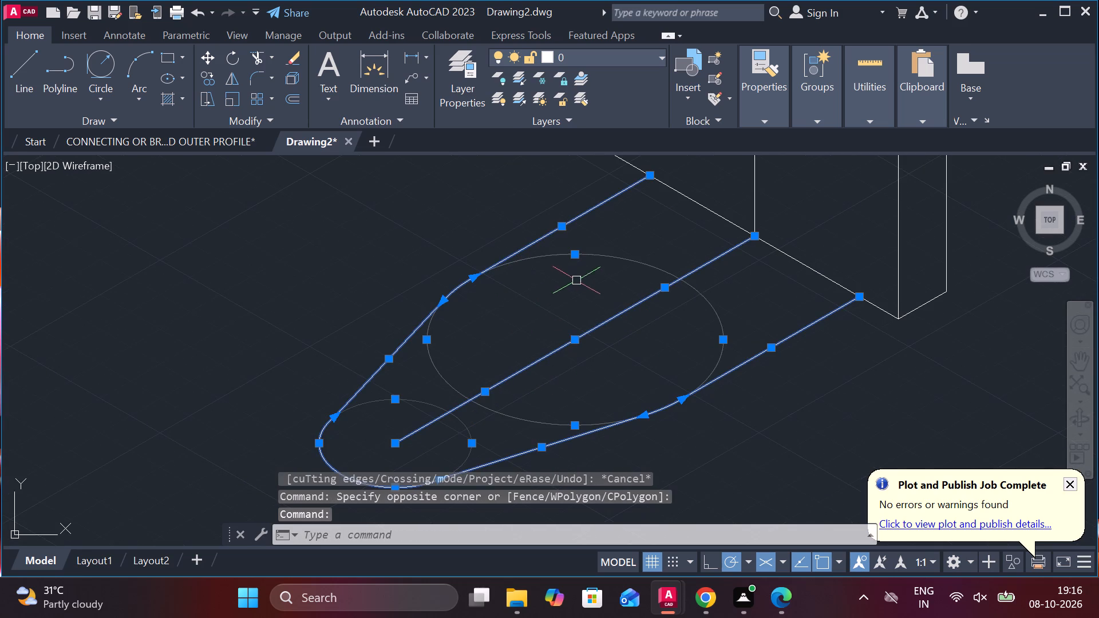
{"action": "scroll", "coordinate": [730, 356], "scroll_direction": "down", "scroll_amount": 2}
{"action": "key", "text": "j"}
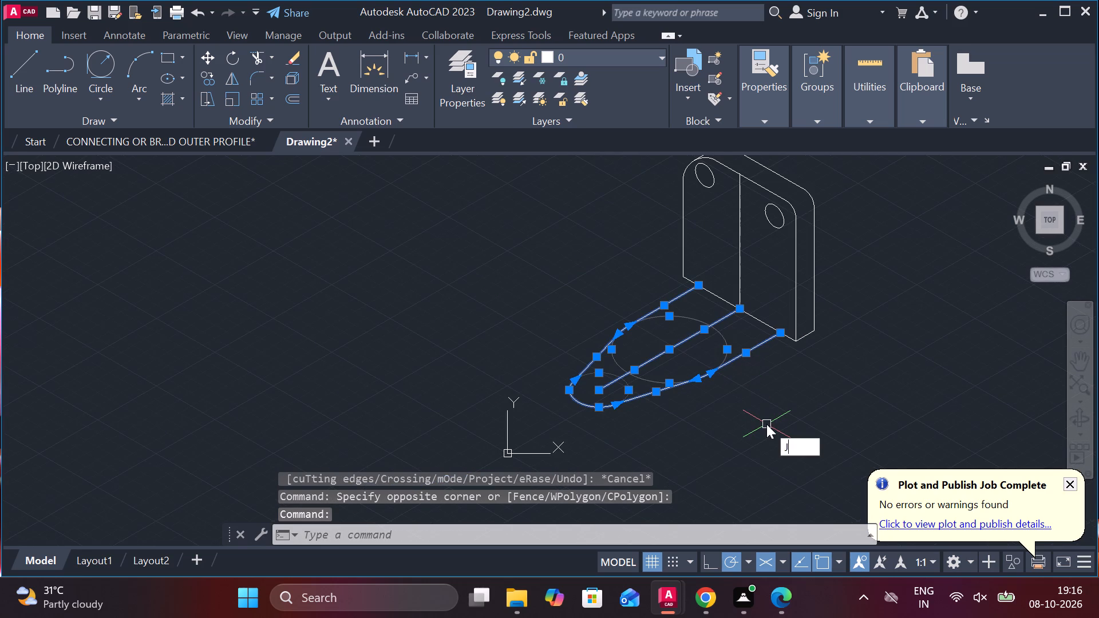
{"action": "key", "text": "Return"}
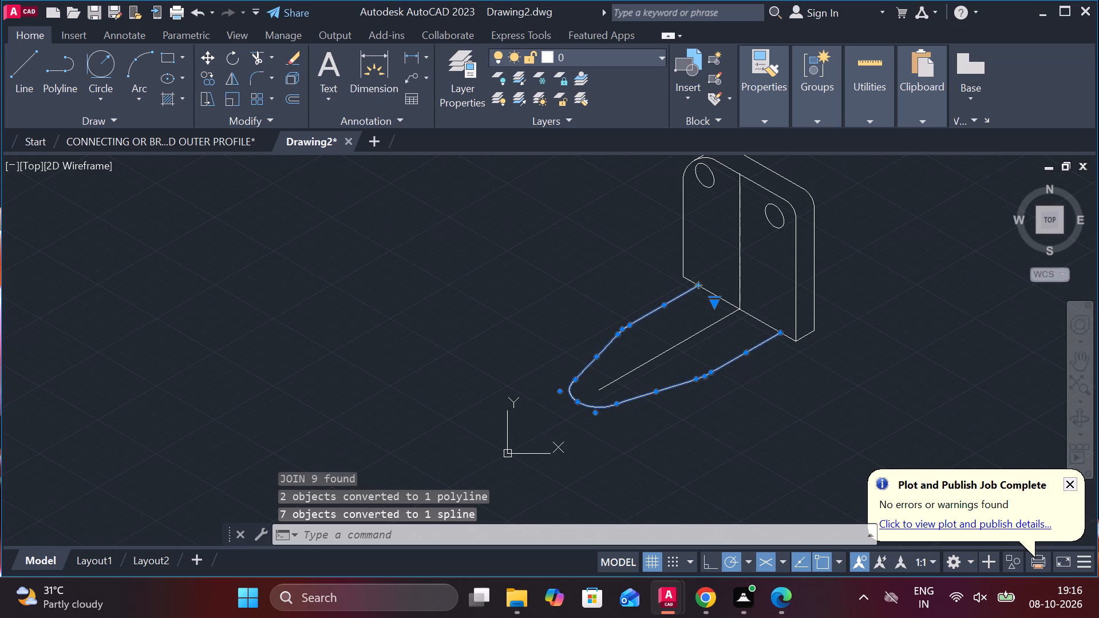
Copy the joined arm outline 18 straight up from the centre line's end at the plate's bottom edge.
{"action": "left_click", "coordinate": [731, 365]}
{"action": "type", "text": "CO"}
{"action": "key", "text": "Return"}
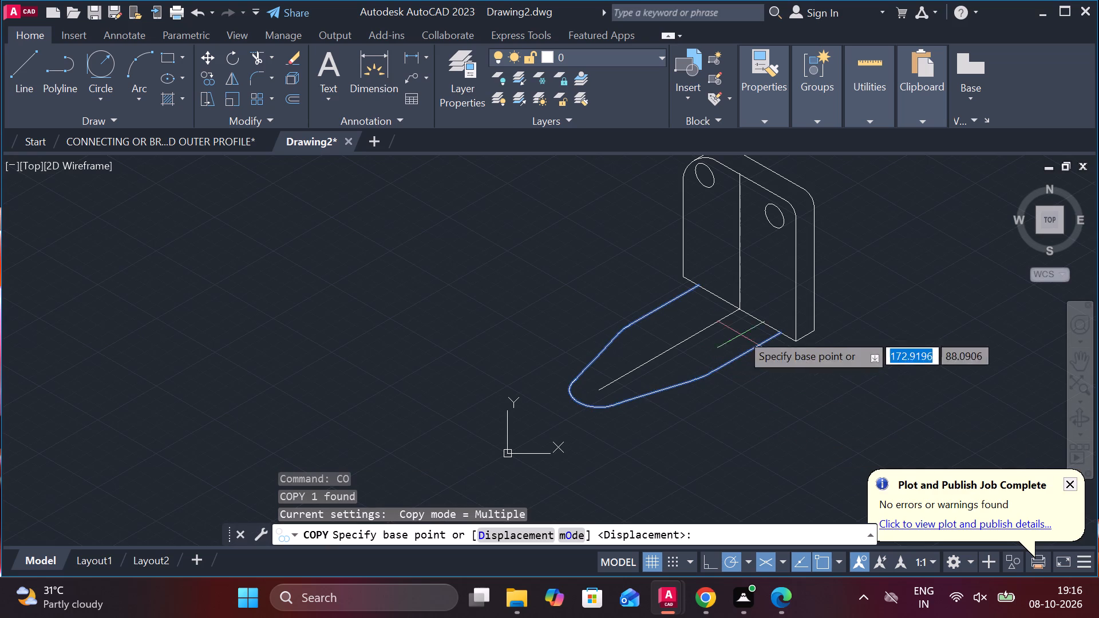
{"action": "left_click", "coordinate": [740, 307]}
{"action": "middle_click_drag", "start_coordinate": [756, 280], "coordinate": [741, 436]}
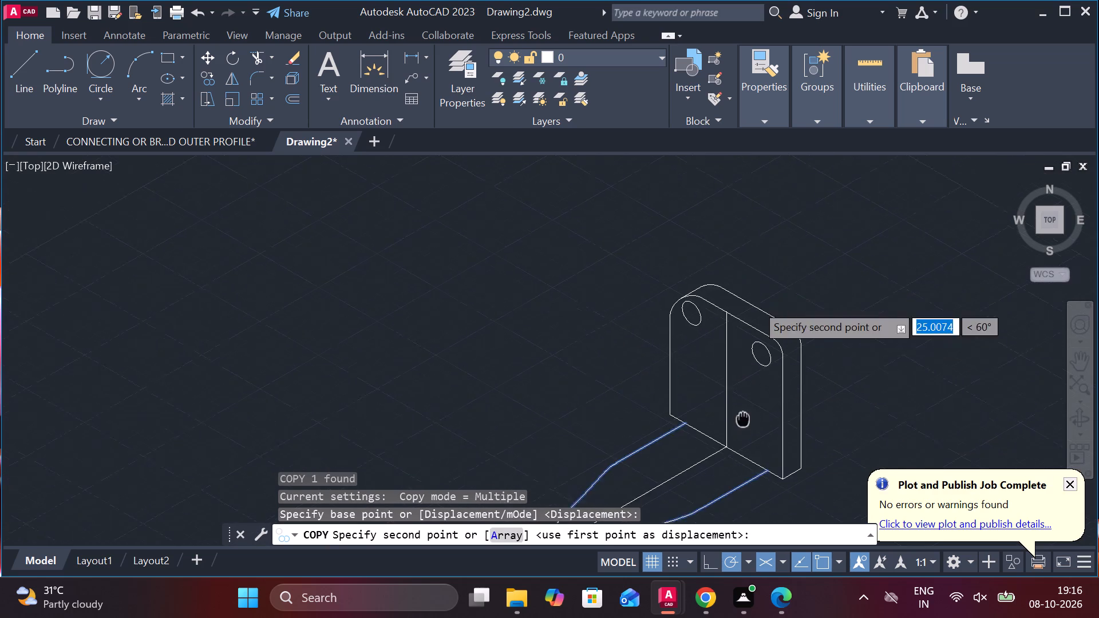
{"action": "middle_click_drag", "start_coordinate": [741, 436], "coordinate": [741, 438]}
{"action": "type", "text": "18"}
{"action": "key", "text": "Return"}
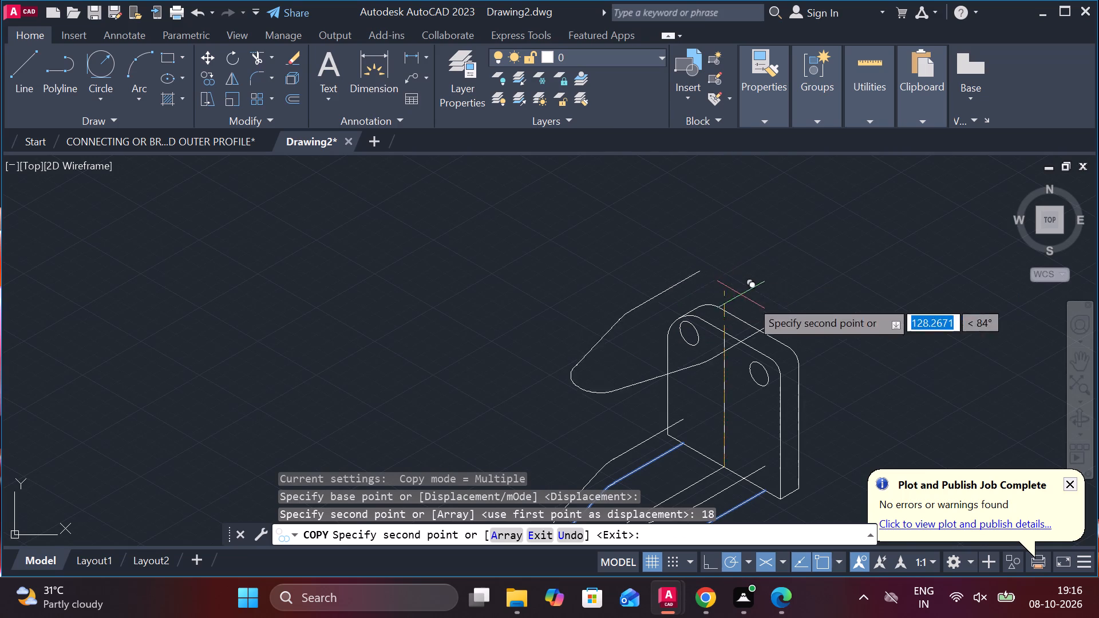
{"action": "scroll", "coordinate": [942, 352], "scroll_direction": "down", "scroll_amount": 1}
{"action": "middle_click_drag", "start_coordinate": [919, 415], "coordinate": [918, 415]}
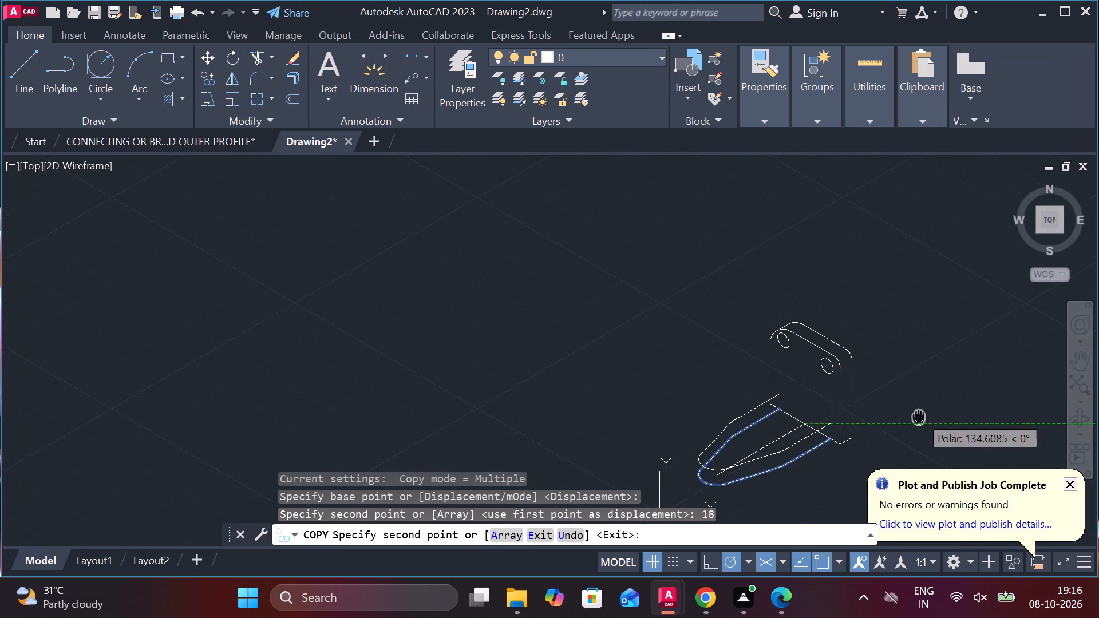
{"action": "middle_click_drag", "start_coordinate": [918, 415], "coordinate": [873, 366]}
{"action": "scroll", "coordinate": [852, 365], "scroll_direction": "up", "scroll_amount": 2}
{"action": "middle_click_drag", "start_coordinate": [852, 365], "coordinate": [861, 315]}
{"action": "key", "text": "Escape"}
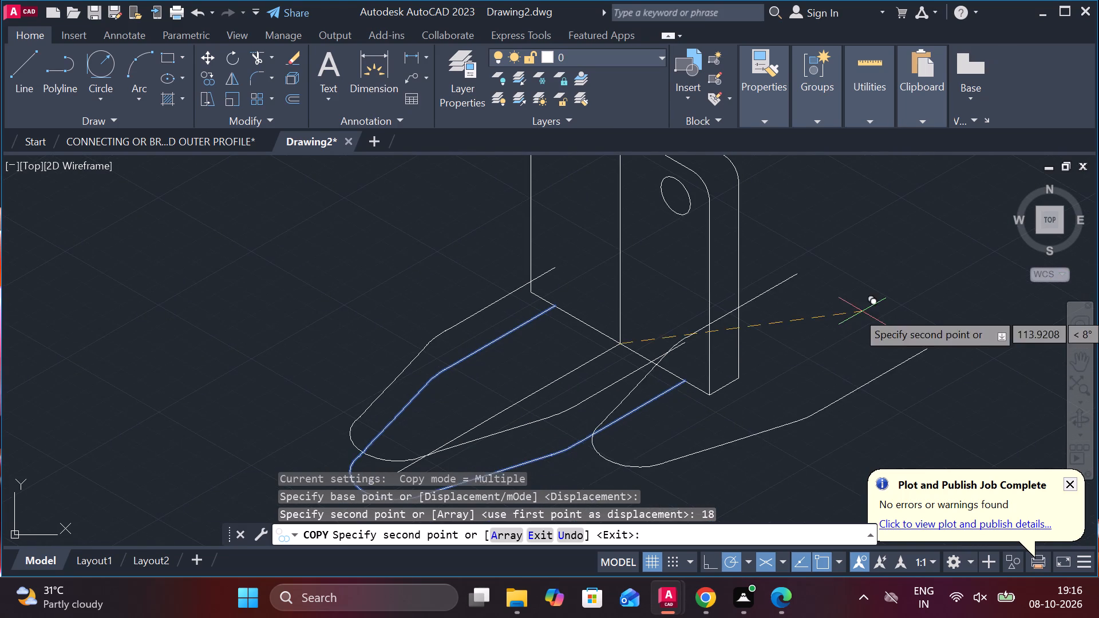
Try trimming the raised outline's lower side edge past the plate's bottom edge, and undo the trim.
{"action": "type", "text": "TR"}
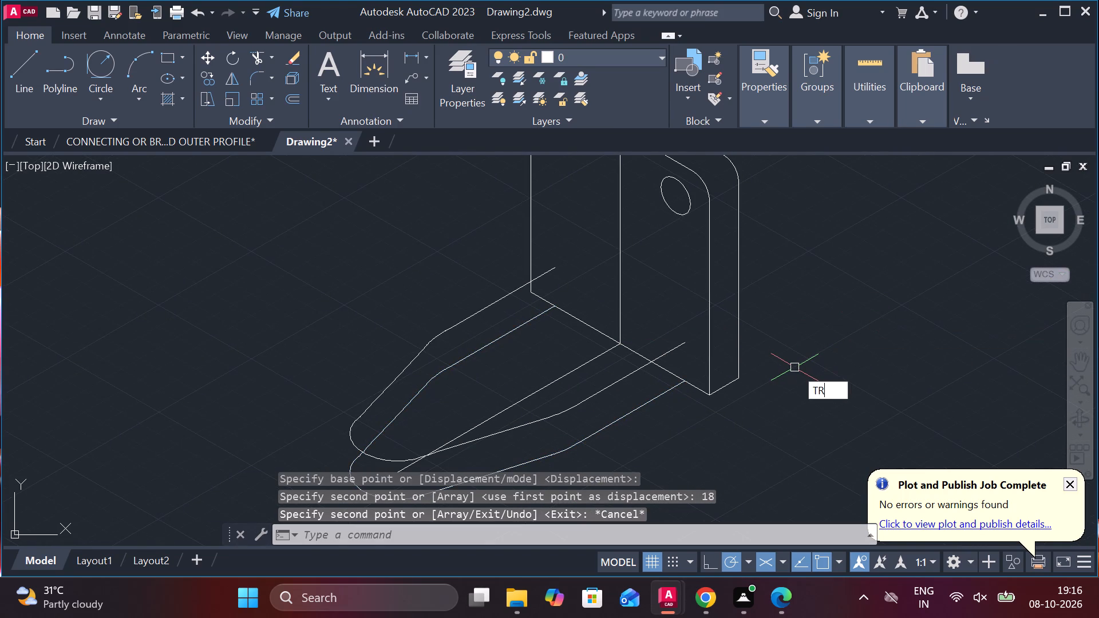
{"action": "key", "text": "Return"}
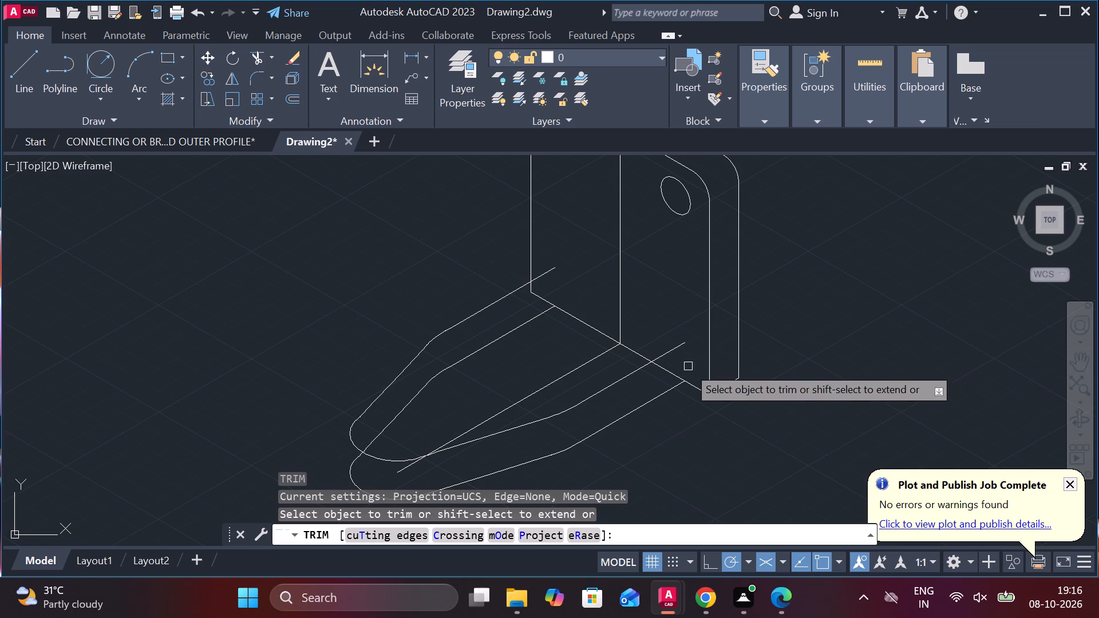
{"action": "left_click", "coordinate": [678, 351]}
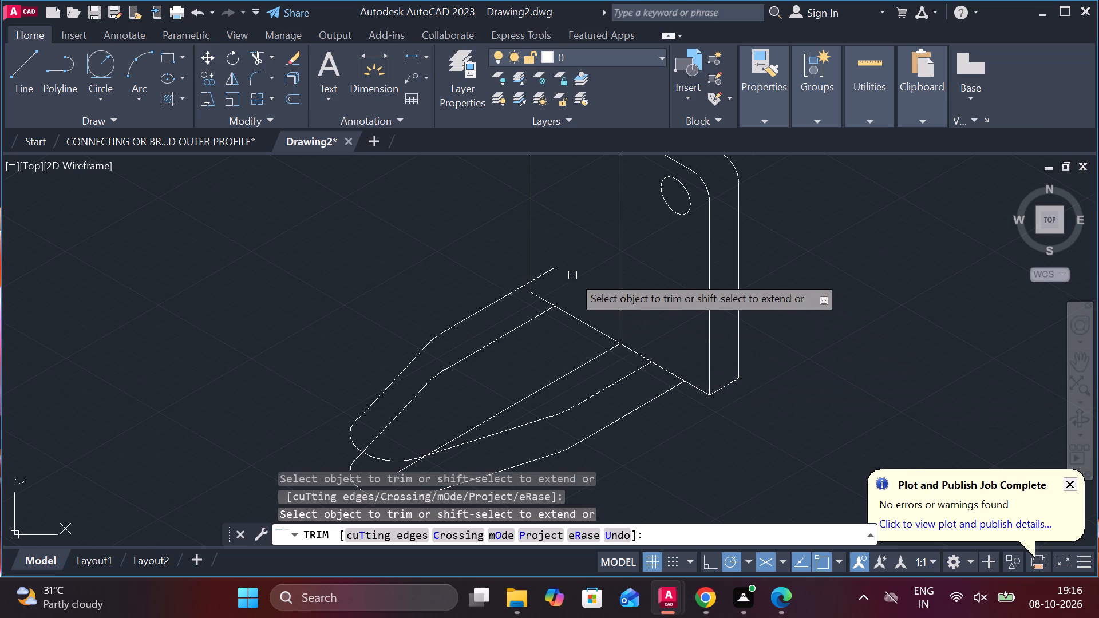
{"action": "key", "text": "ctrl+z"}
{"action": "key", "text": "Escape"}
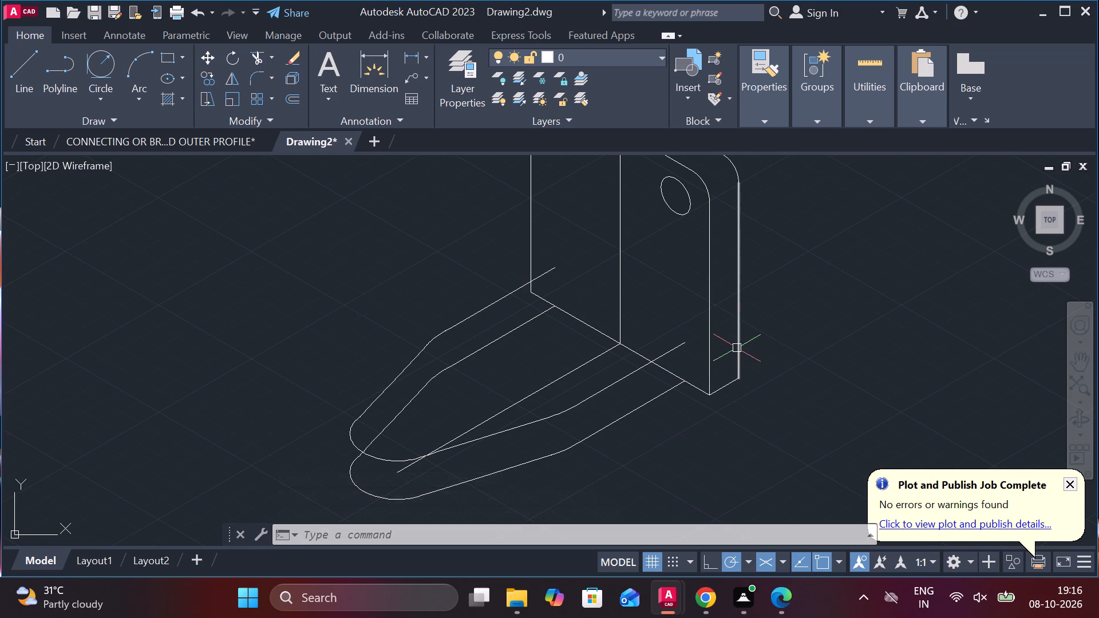
Draw a line 18 up from the plate's lowest front corner, continuing about 133 at 150° across the front face.
{"action": "key", "text": "l"}
{"action": "key", "text": "Return"}
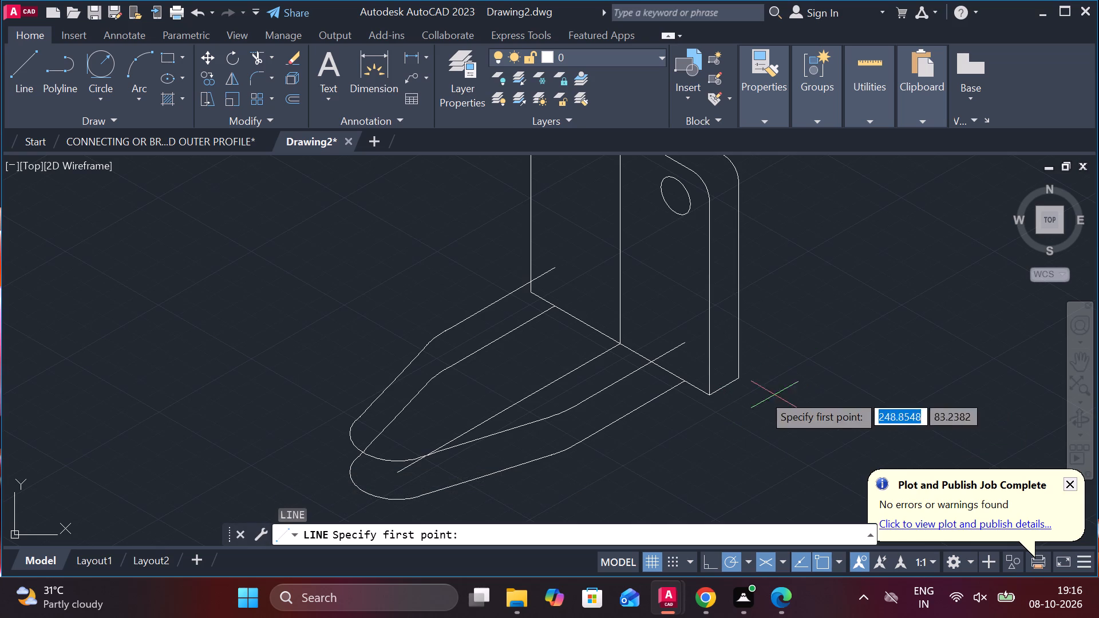
{"action": "left_click", "coordinate": [705, 395]}
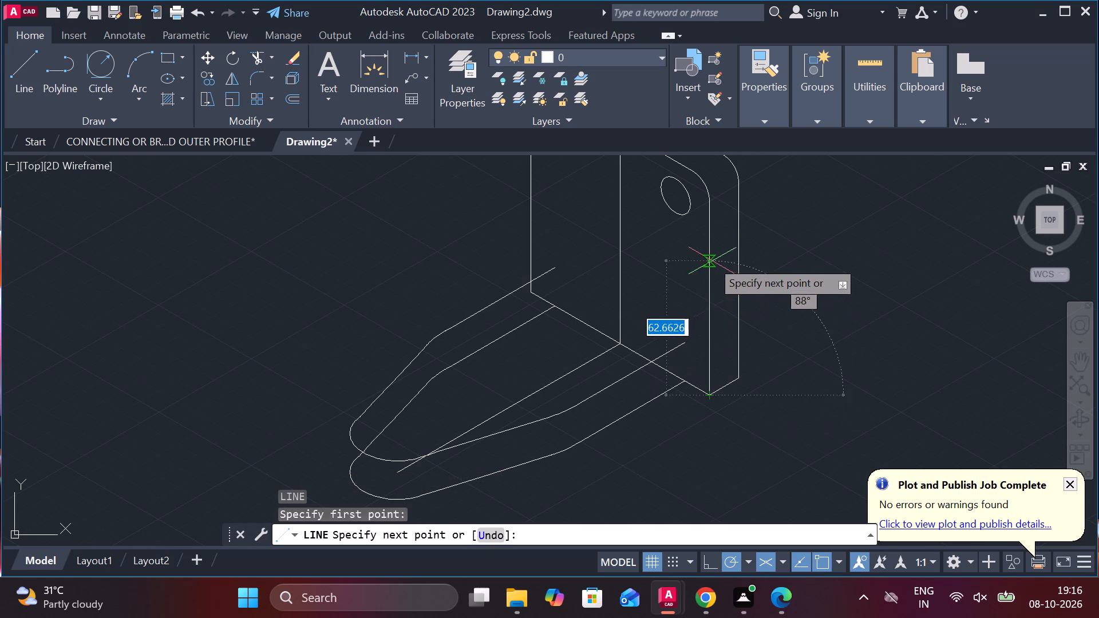
{"action": "middle_click_drag", "start_coordinate": [697, 259], "coordinate": [707, 443]}
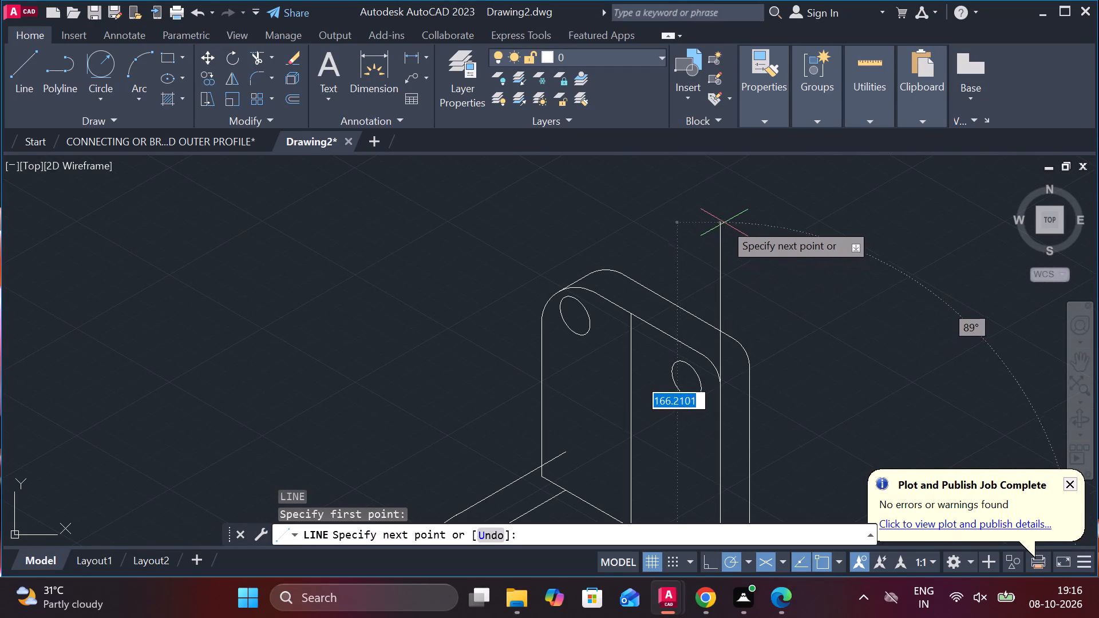
{"action": "type", "text": "18"}
{"action": "key", "text": "Return"}
{"action": "middle_click_drag", "start_coordinate": [705, 397], "coordinate": [756, 319]}
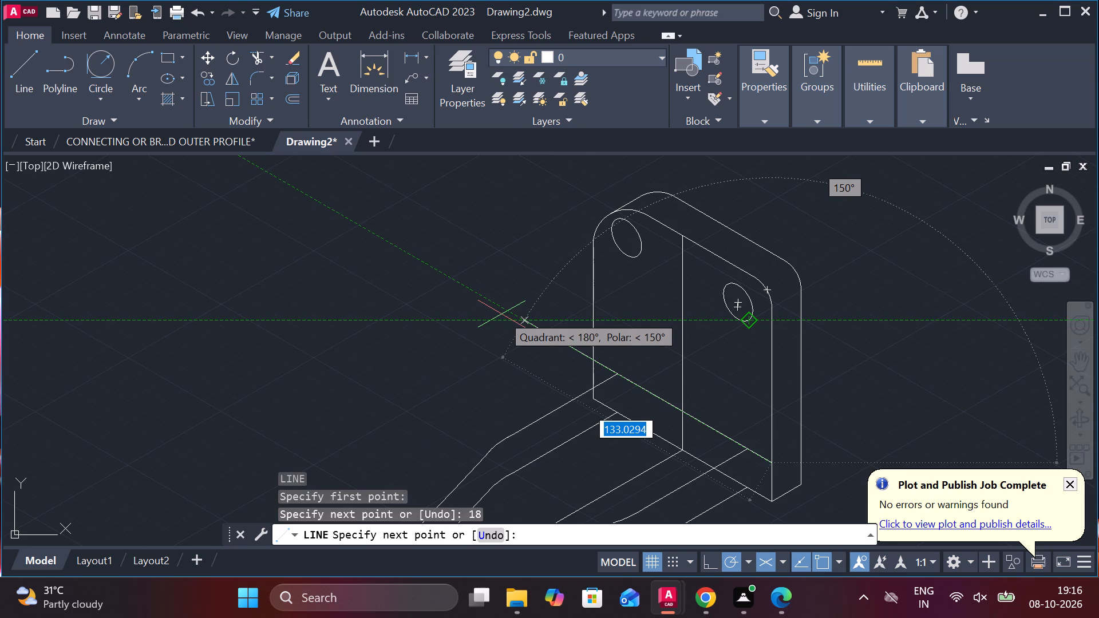
{"action": "left_click", "coordinate": [509, 324]}
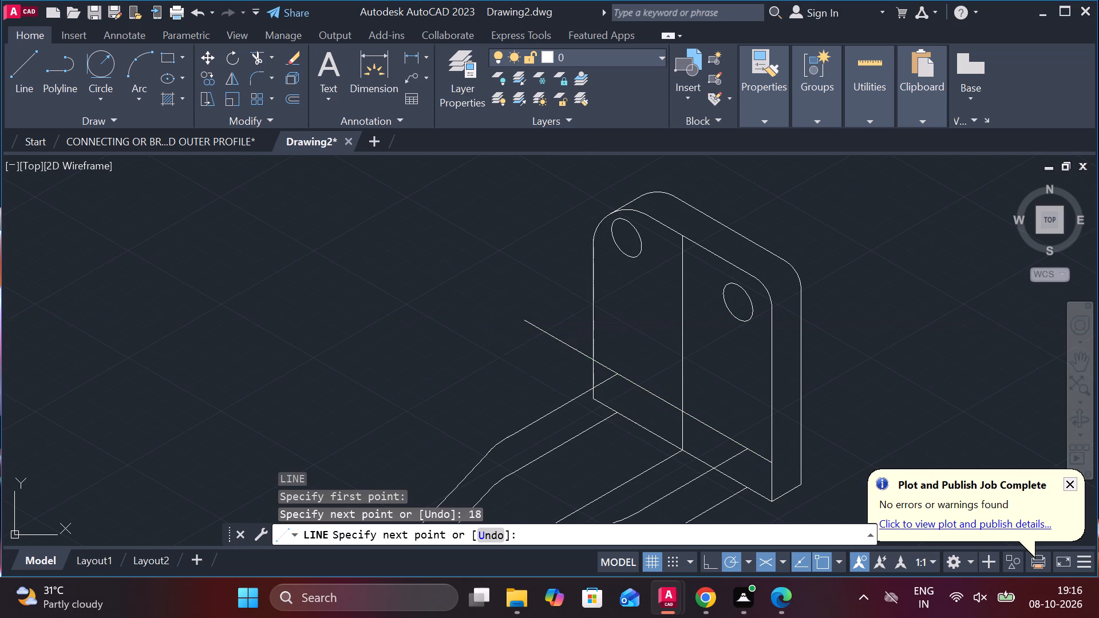
{"action": "key", "text": "Escape"}
Trim the plate's bottom edge between the arm's centre line and its lower side edge.
{"action": "middle_click_drag", "start_coordinate": [844, 378], "coordinate": [867, 276]}
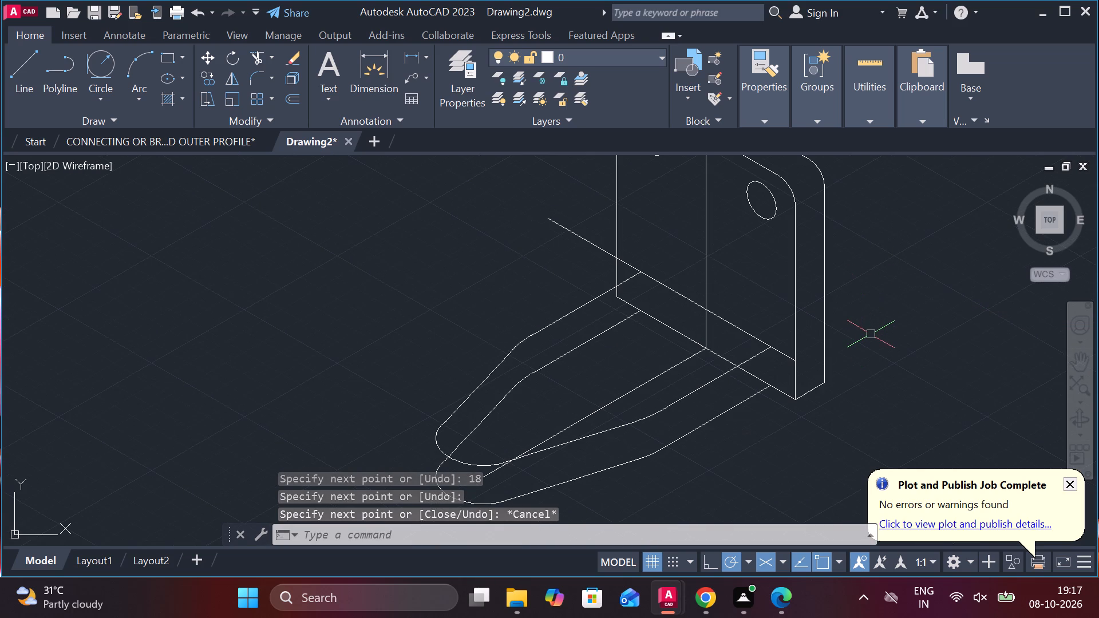
{"action": "type", "text": "TR"}
{"action": "key", "text": "space"}
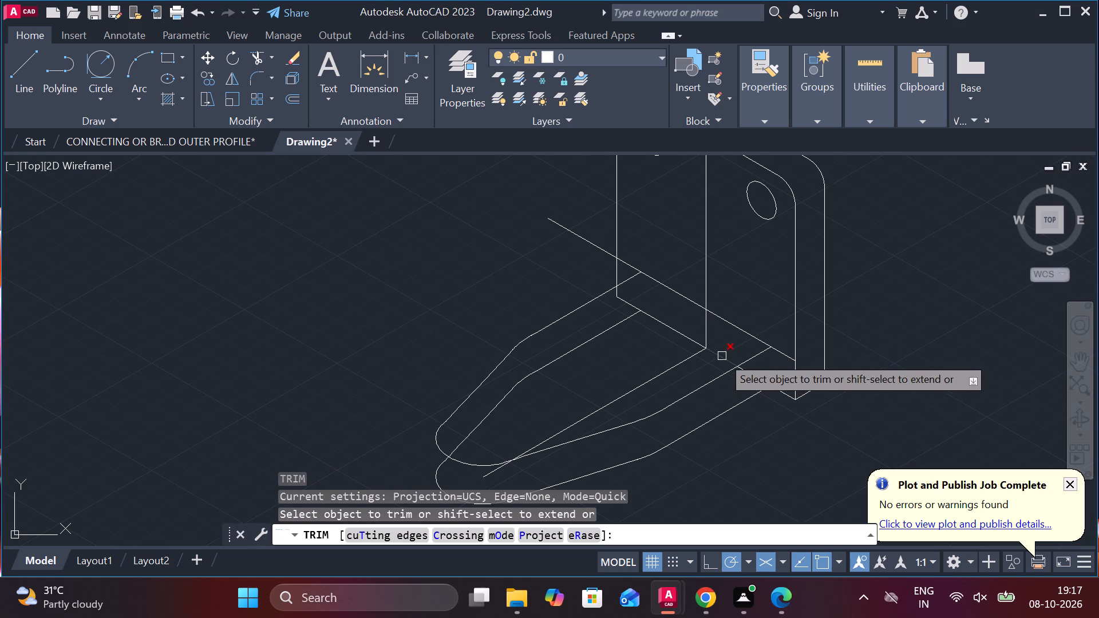
{"action": "left_click", "coordinate": [722, 356]}
{"action": "left_click", "coordinate": [753, 379]}
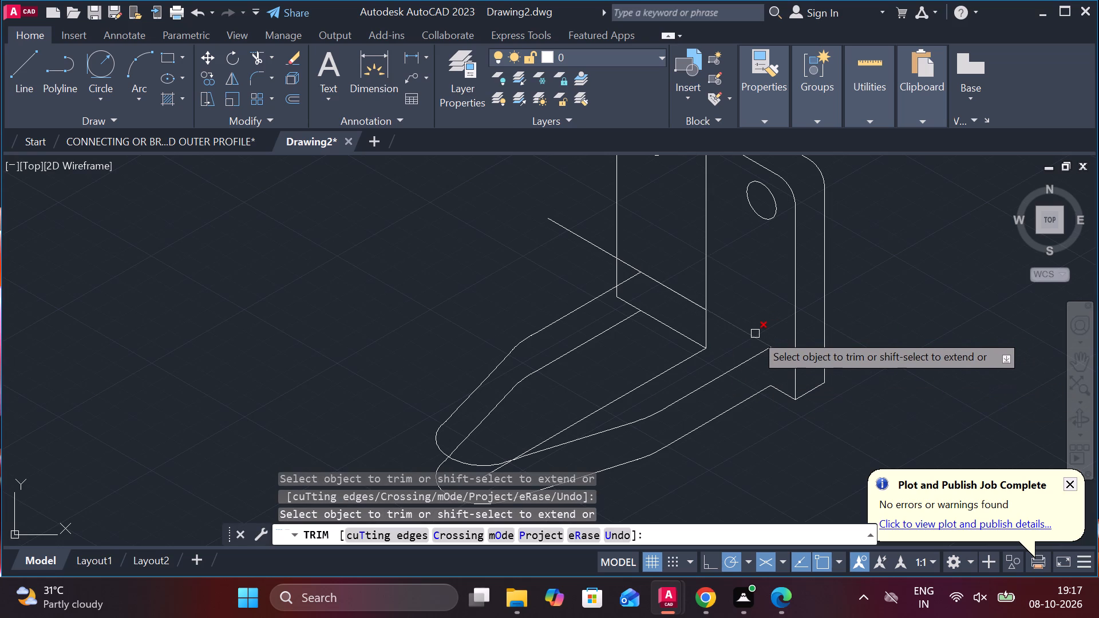
Trim the 150° line beyond the plate's vertical centre line and the raised outline's end inside the plate's far side edge.
{"action": "scroll", "coordinate": [755, 334], "scroll_direction": "up", "scroll_amount": 1}
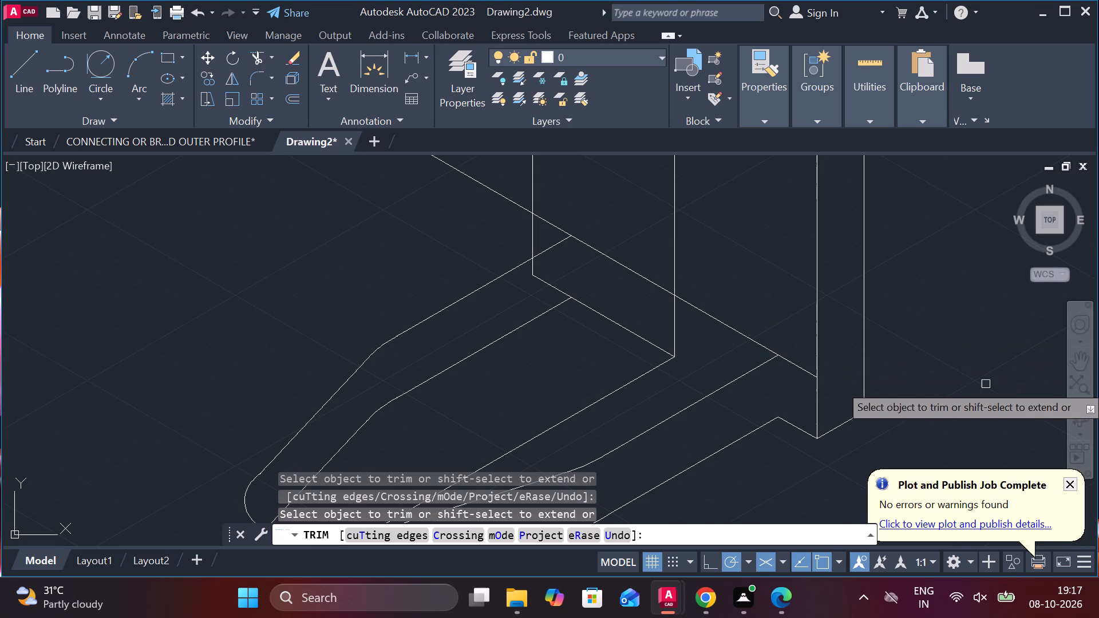
{"action": "left_click", "coordinate": [663, 284]}
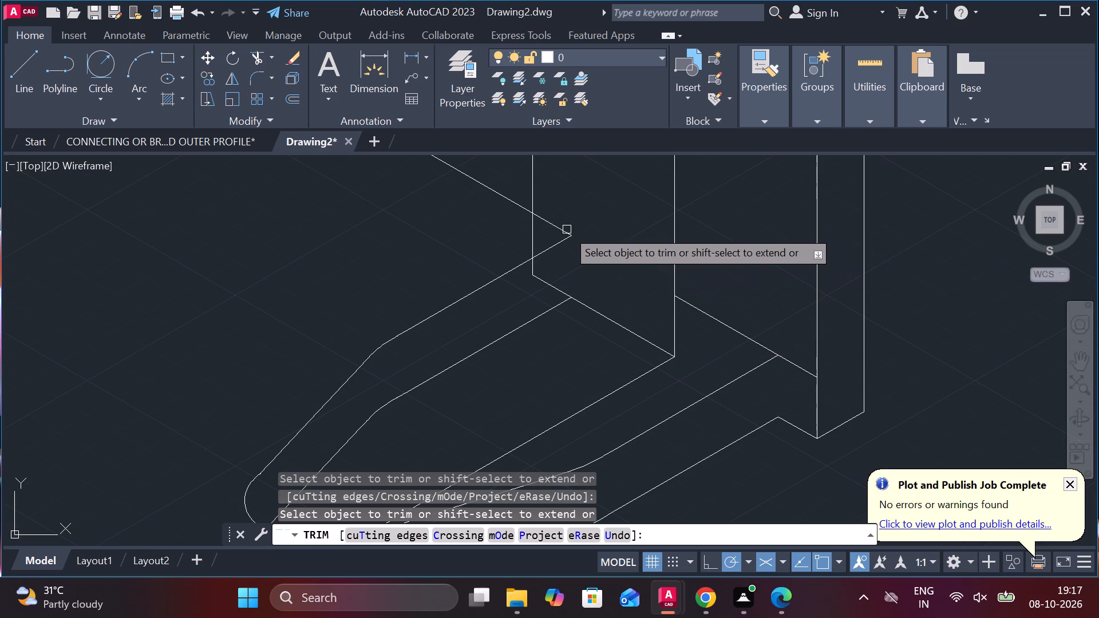
{"action": "left_click_drag", "start_coordinate": [567, 243], "coordinate": [563, 219]}
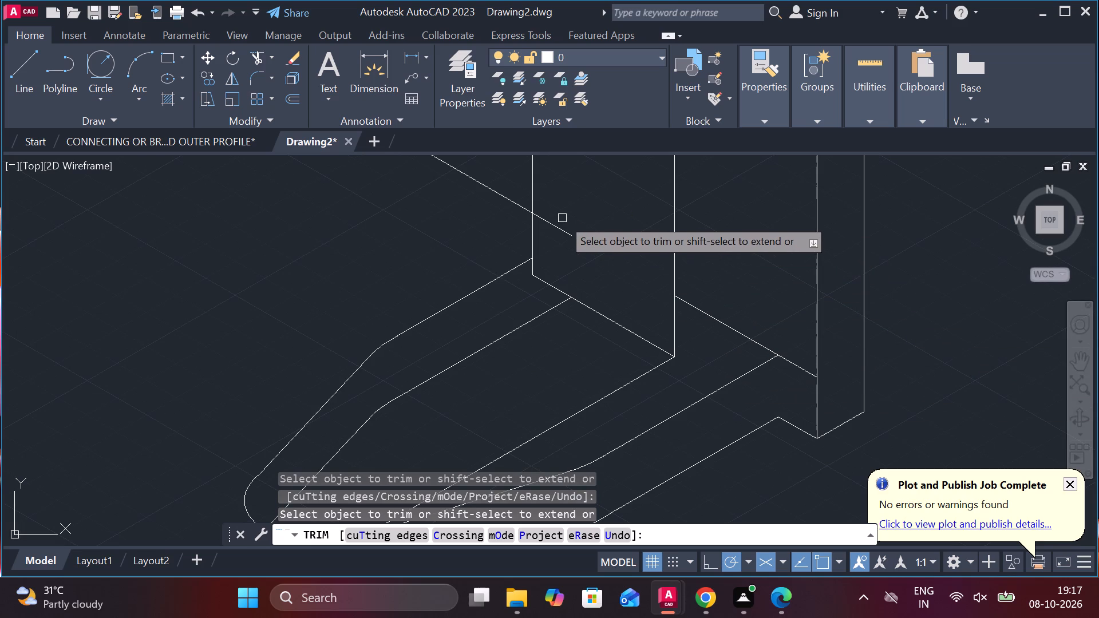
{"action": "left_click", "coordinate": [558, 226]}
{"action": "left_click", "coordinate": [508, 199]}
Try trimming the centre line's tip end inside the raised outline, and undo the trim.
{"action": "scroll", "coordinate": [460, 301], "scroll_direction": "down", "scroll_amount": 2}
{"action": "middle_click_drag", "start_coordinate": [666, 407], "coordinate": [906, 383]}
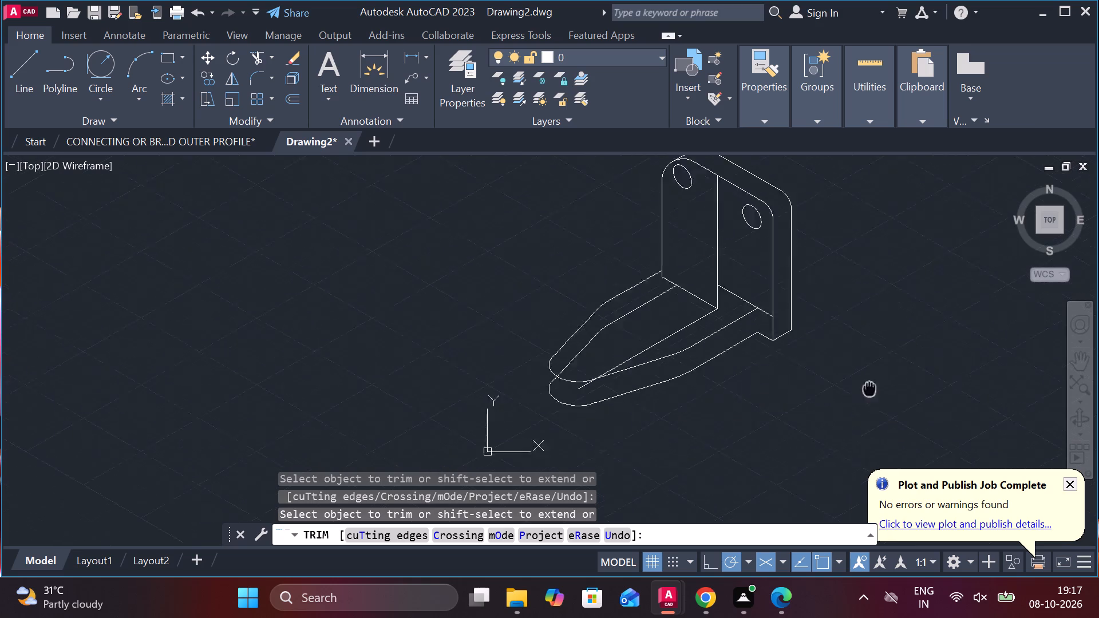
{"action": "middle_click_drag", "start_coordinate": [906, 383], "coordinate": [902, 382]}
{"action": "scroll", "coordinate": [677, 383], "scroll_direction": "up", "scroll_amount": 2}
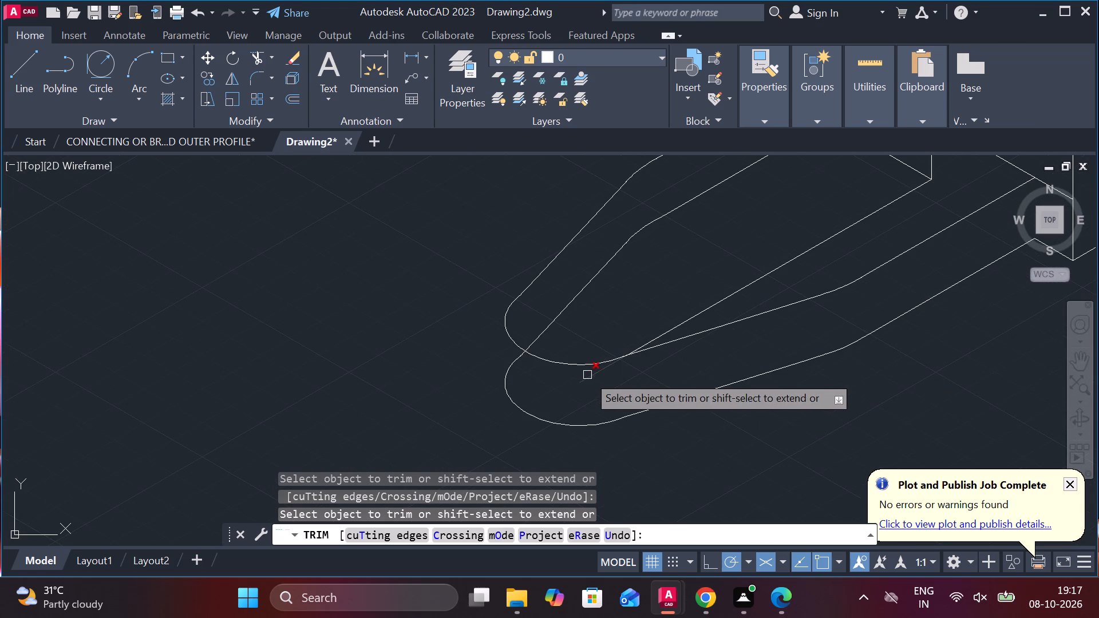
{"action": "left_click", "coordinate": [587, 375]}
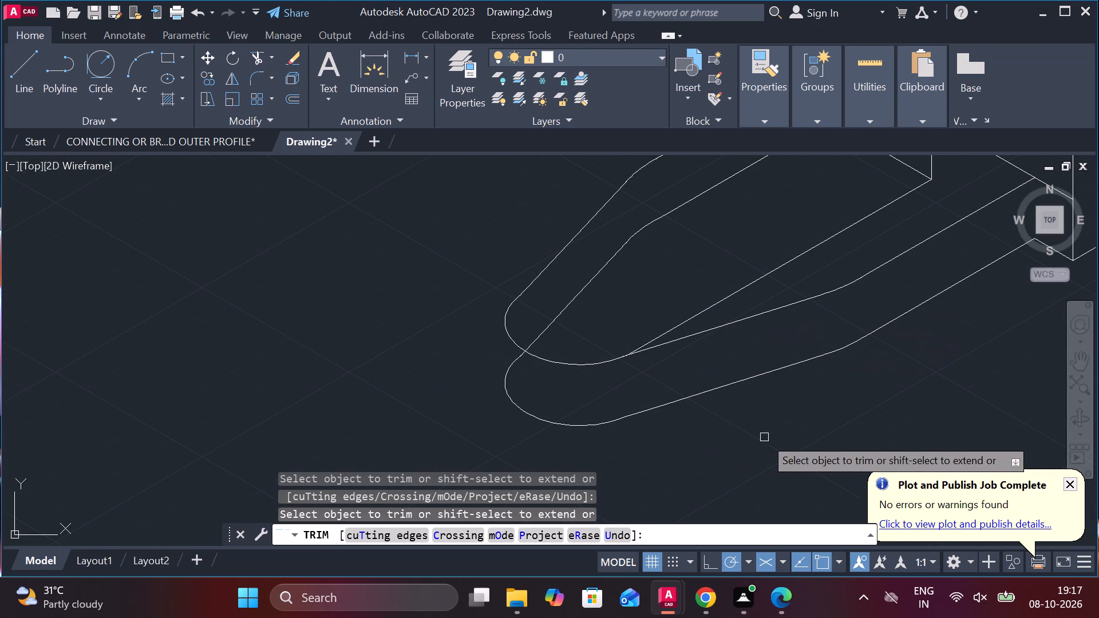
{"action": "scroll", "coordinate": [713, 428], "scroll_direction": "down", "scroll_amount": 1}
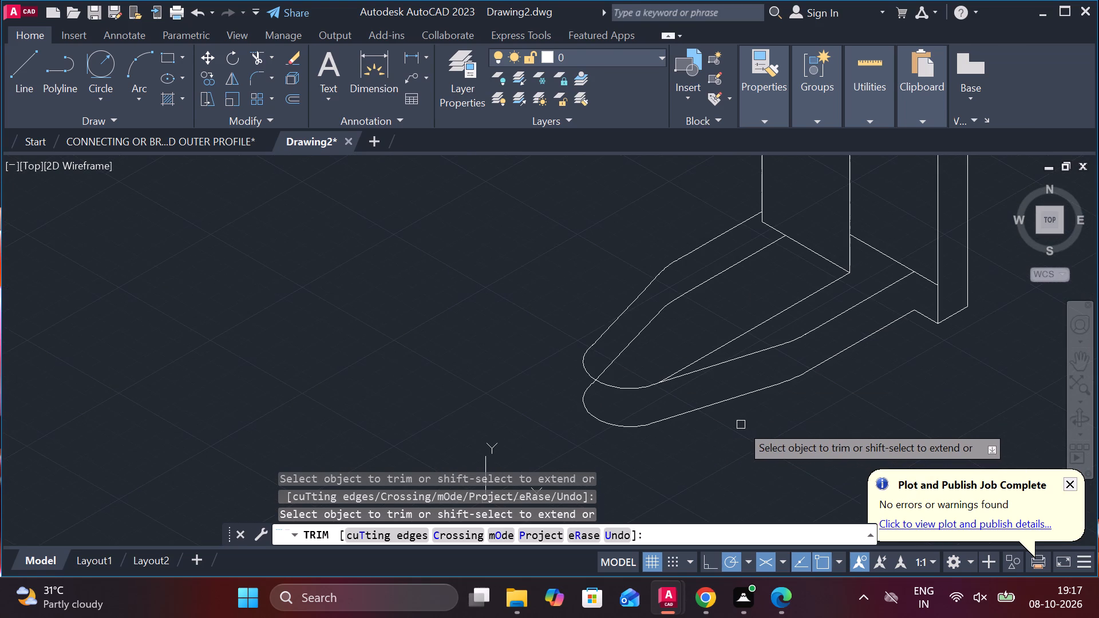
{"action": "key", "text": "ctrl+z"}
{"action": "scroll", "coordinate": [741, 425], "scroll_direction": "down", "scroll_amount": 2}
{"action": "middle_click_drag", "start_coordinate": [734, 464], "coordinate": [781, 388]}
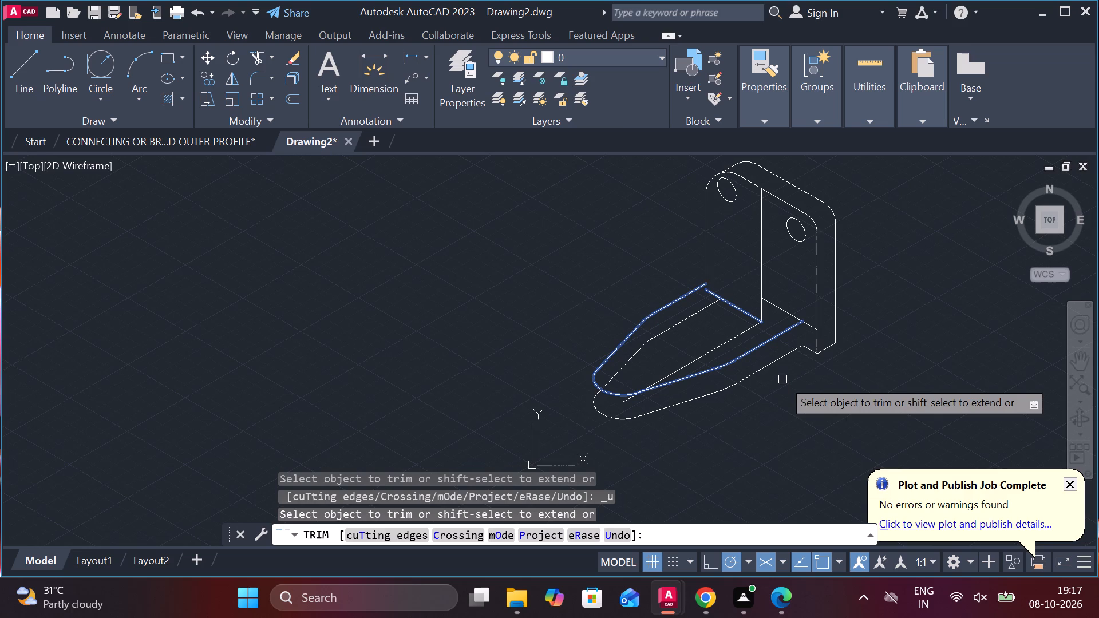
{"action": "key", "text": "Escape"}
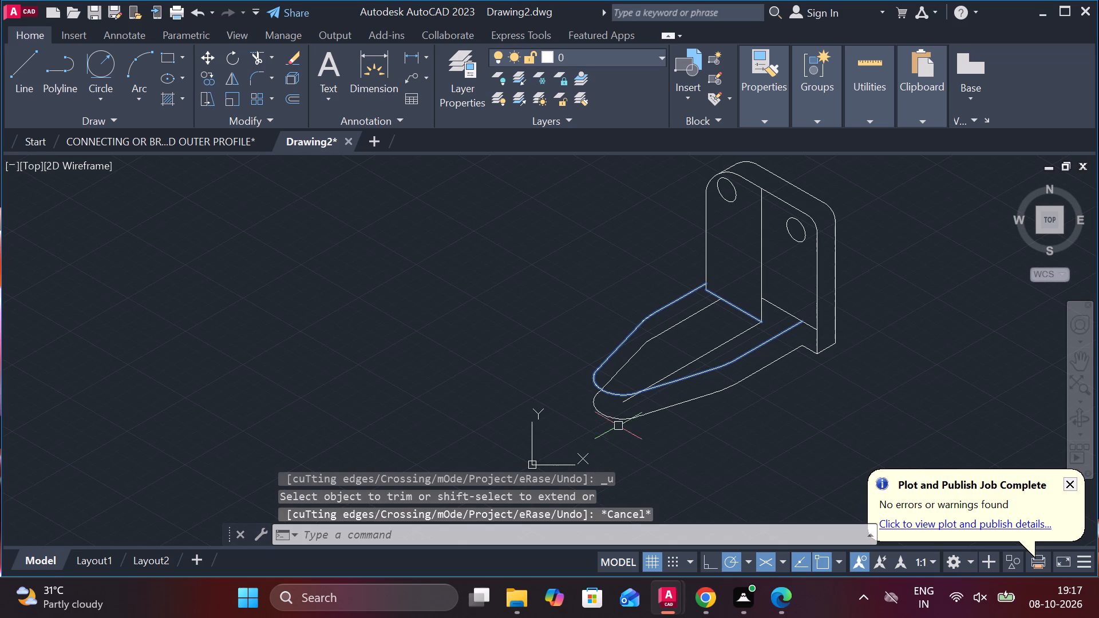
Draw a vertical line connecting the outermost points of the raised and lower outlines at the arm's rounded tip.
{"action": "key", "text": "l"}
{"action": "key", "text": "Return"}
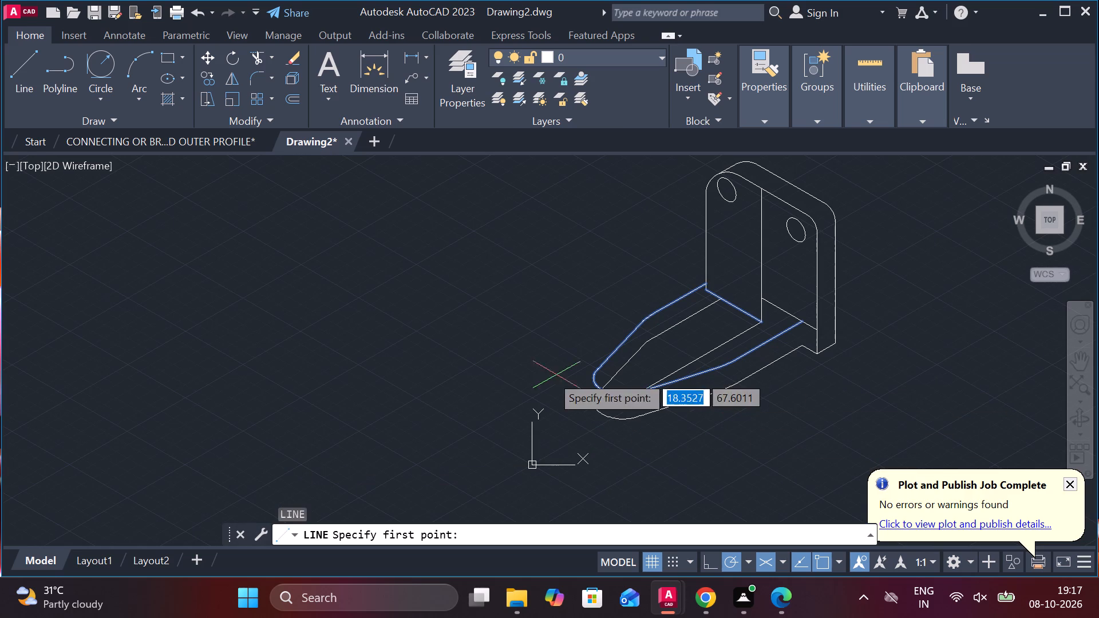
{"action": "left_click", "coordinate": [588, 384]}
{"action": "left_click", "coordinate": [588, 413]}
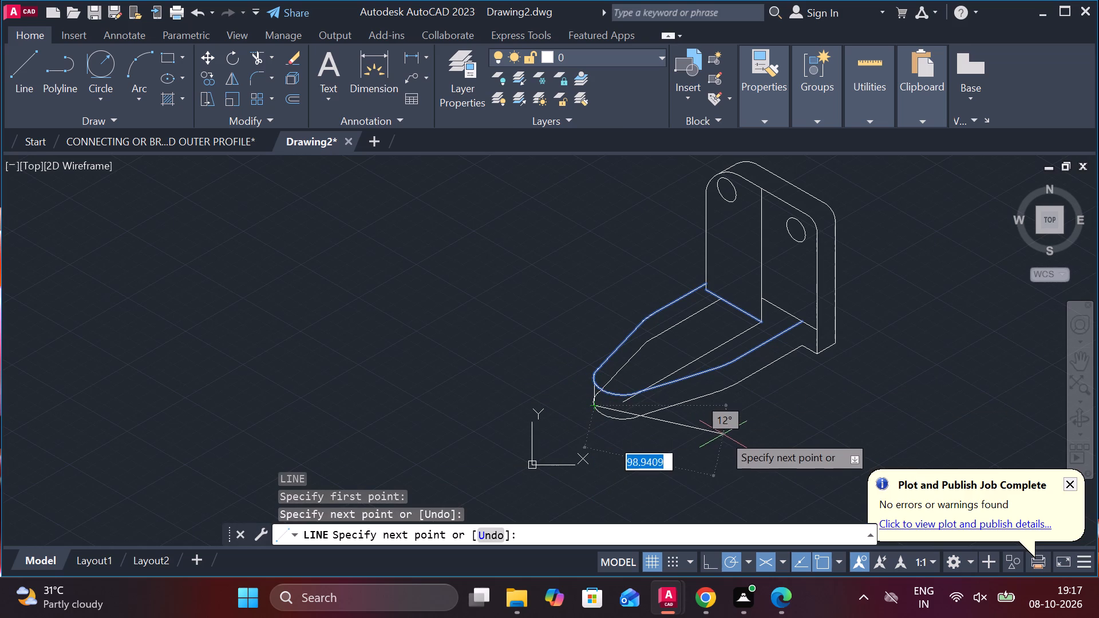
{"action": "key", "text": "Escape"}
{"action": "scroll", "coordinate": [653, 426], "scroll_direction": "up", "scroll_amount": 1}
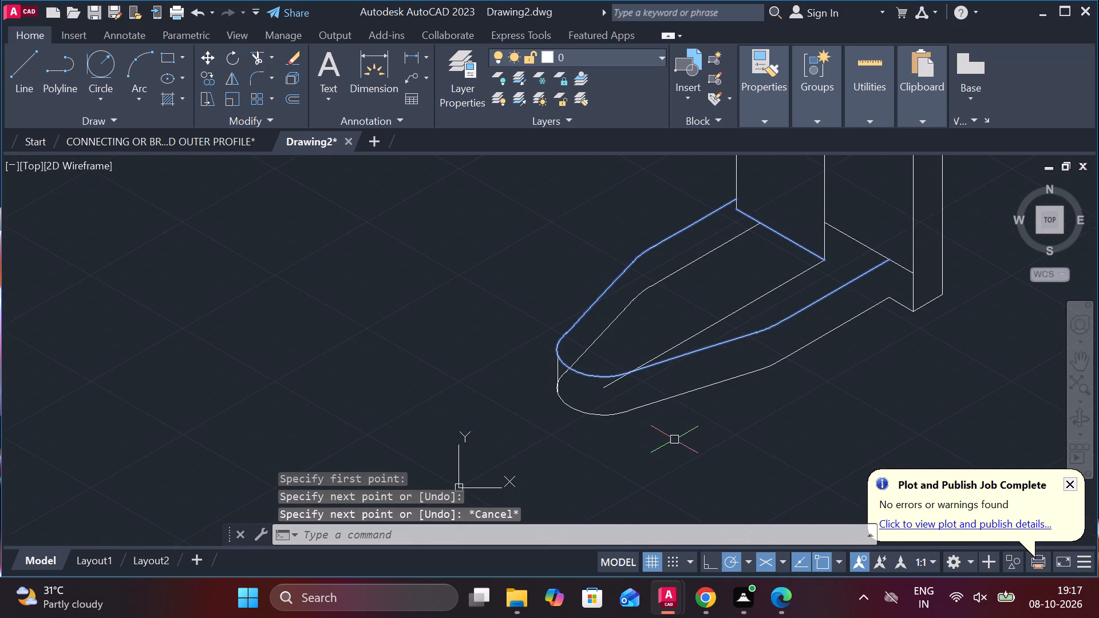
{"action": "scroll", "coordinate": [677, 439], "scroll_direction": "up", "scroll_amount": 1}
{"action": "middle_click_drag", "start_coordinate": [683, 438], "coordinate": [693, 511]}
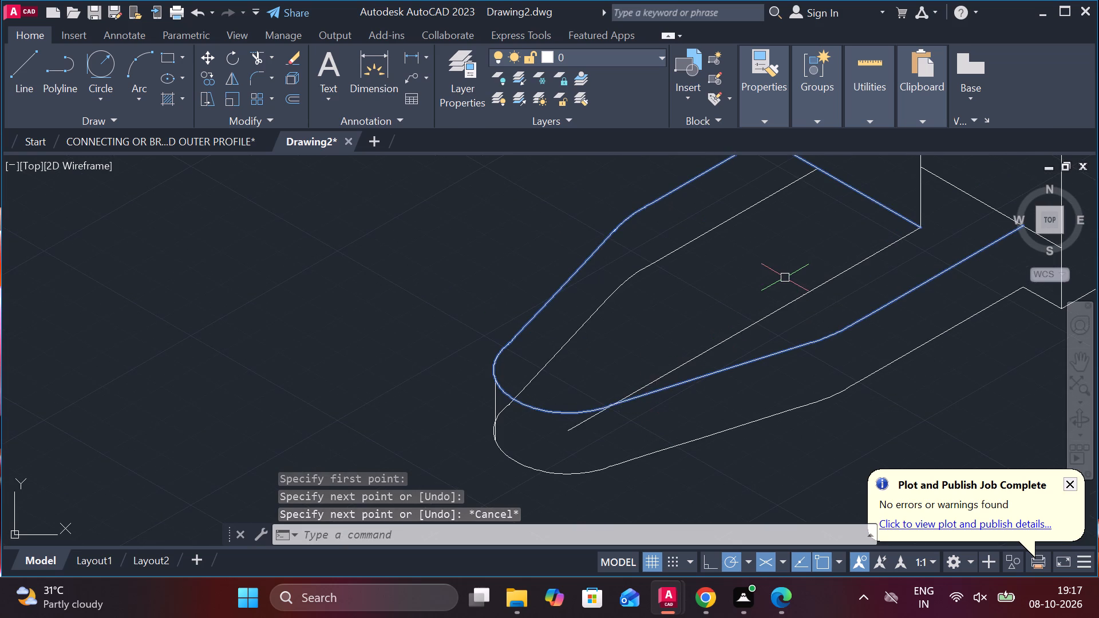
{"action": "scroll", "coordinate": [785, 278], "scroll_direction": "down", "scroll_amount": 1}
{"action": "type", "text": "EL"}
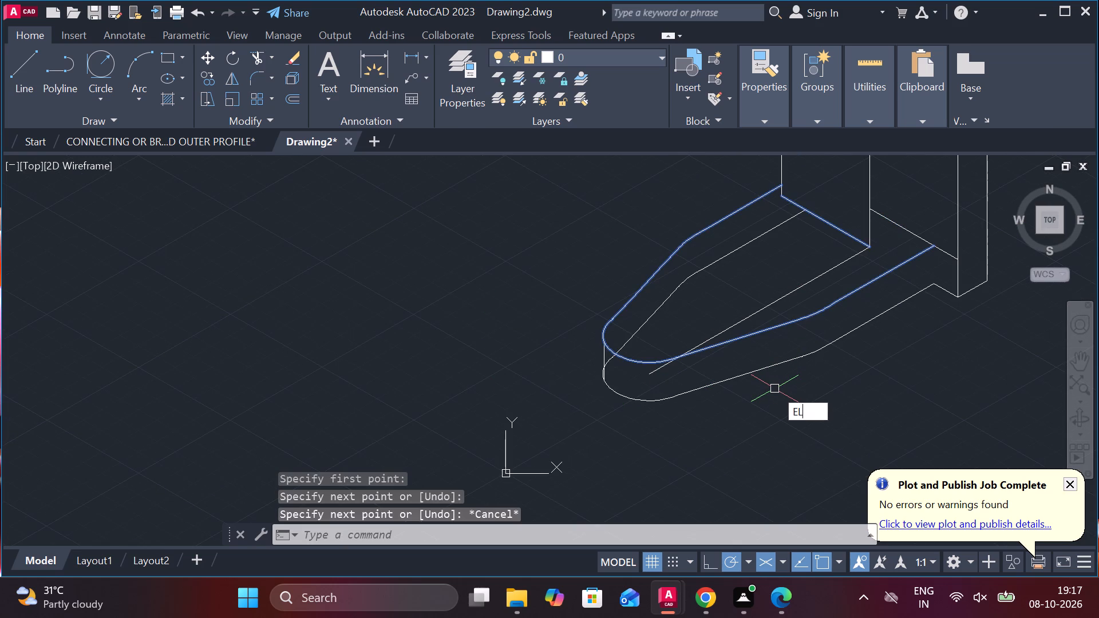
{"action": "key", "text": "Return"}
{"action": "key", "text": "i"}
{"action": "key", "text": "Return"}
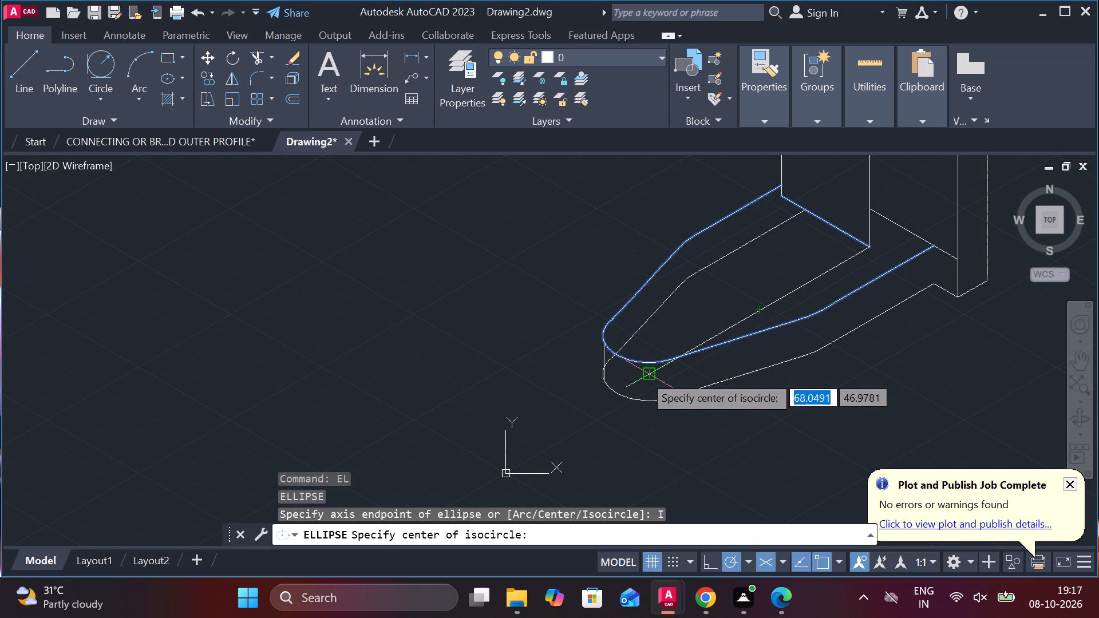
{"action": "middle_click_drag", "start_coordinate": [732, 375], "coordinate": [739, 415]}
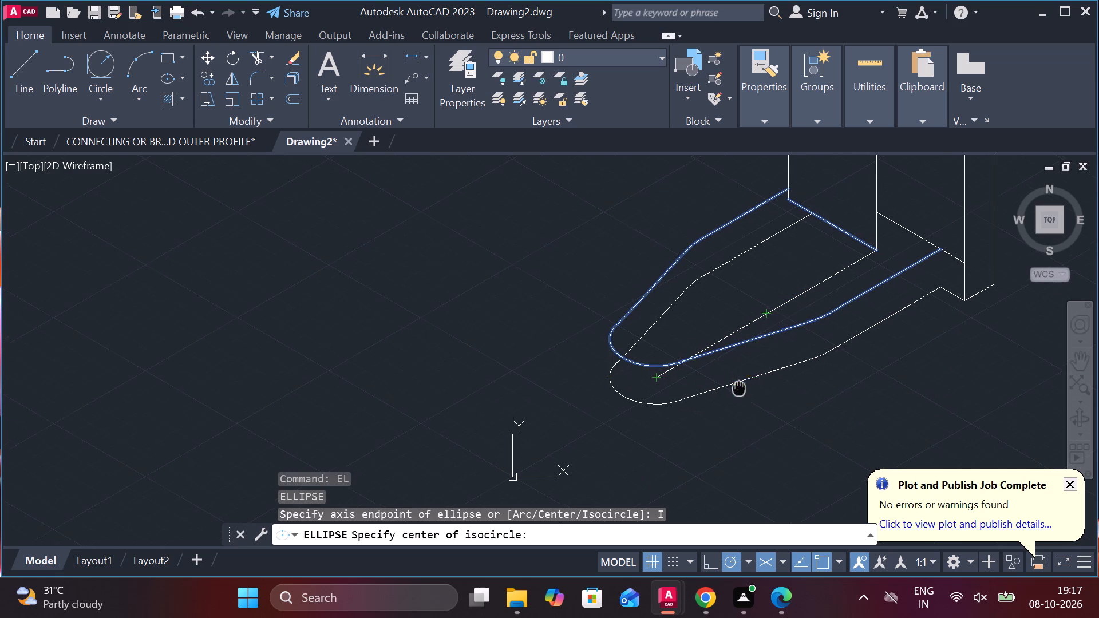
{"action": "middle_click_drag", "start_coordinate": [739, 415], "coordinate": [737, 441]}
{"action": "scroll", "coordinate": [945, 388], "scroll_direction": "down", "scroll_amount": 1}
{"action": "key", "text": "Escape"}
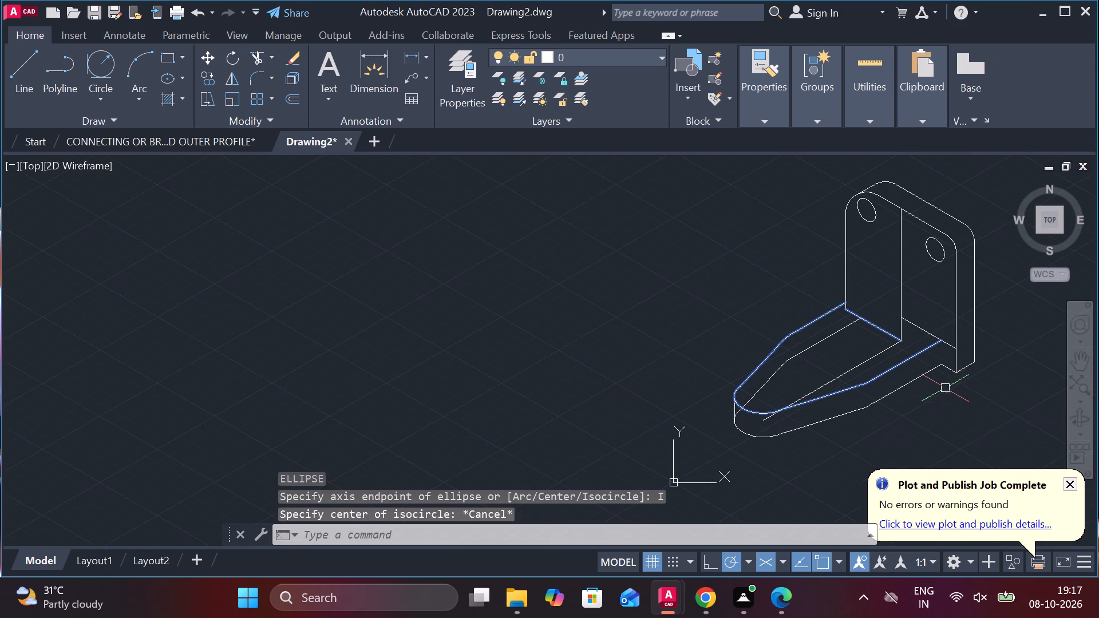
Erase the arm's centre line and clear the remaining selection.
{"action": "left_click", "coordinate": [886, 352]}
{"action": "type", "text": "E"}
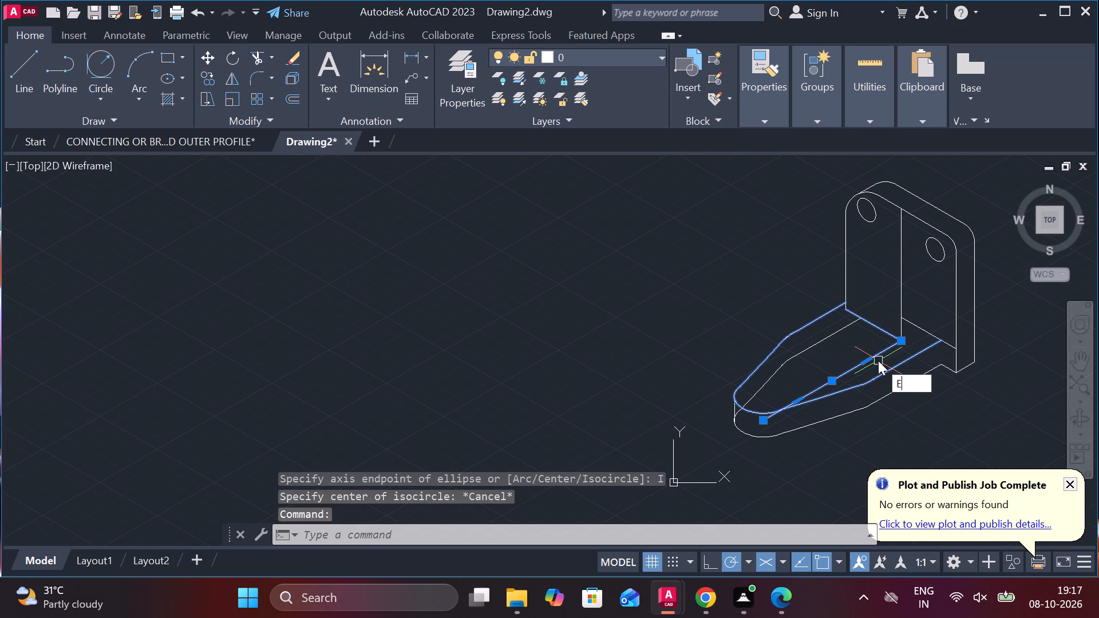
{"action": "key", "text": "space"}
{"action": "scroll", "coordinate": [837, 354], "scroll_direction": "up", "scroll_amount": 1}
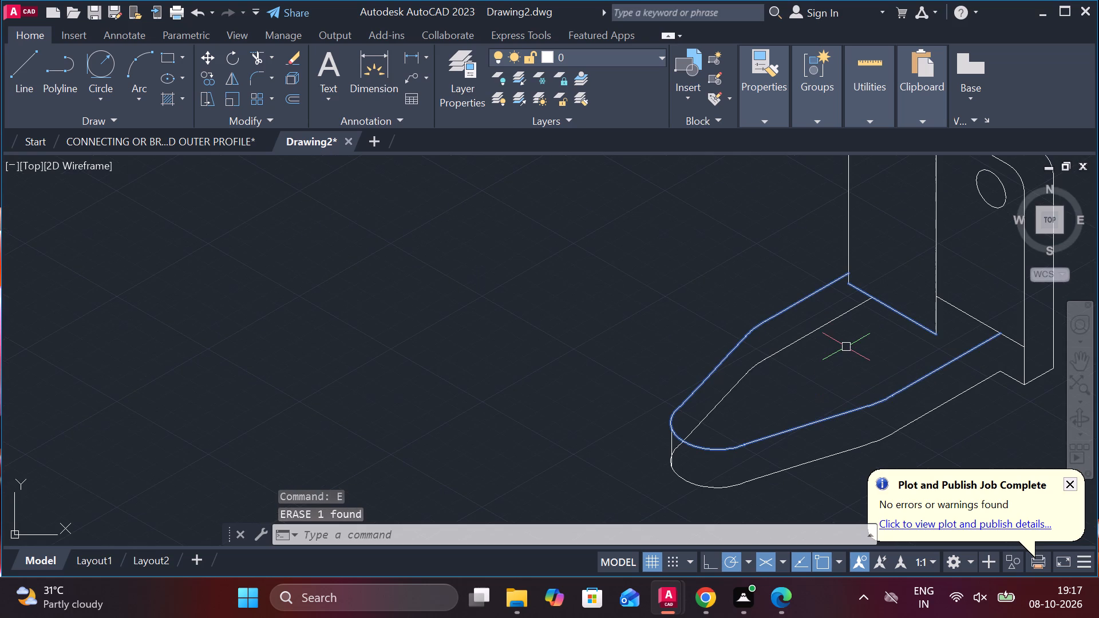
{"action": "key", "text": "ctrl+a"}
{"action": "key", "text": "Escape"}
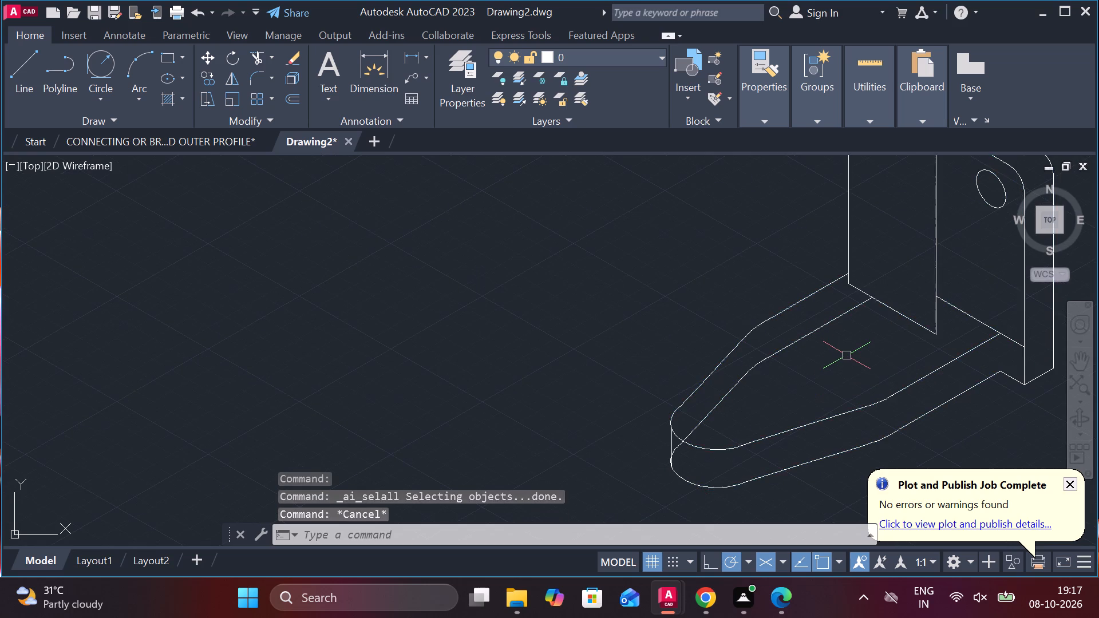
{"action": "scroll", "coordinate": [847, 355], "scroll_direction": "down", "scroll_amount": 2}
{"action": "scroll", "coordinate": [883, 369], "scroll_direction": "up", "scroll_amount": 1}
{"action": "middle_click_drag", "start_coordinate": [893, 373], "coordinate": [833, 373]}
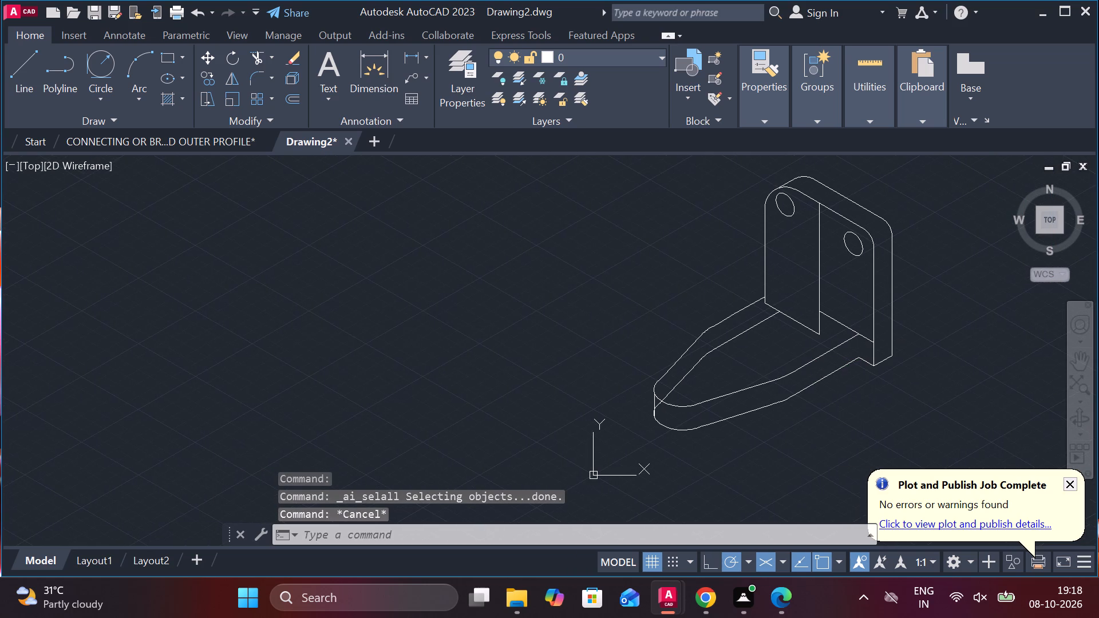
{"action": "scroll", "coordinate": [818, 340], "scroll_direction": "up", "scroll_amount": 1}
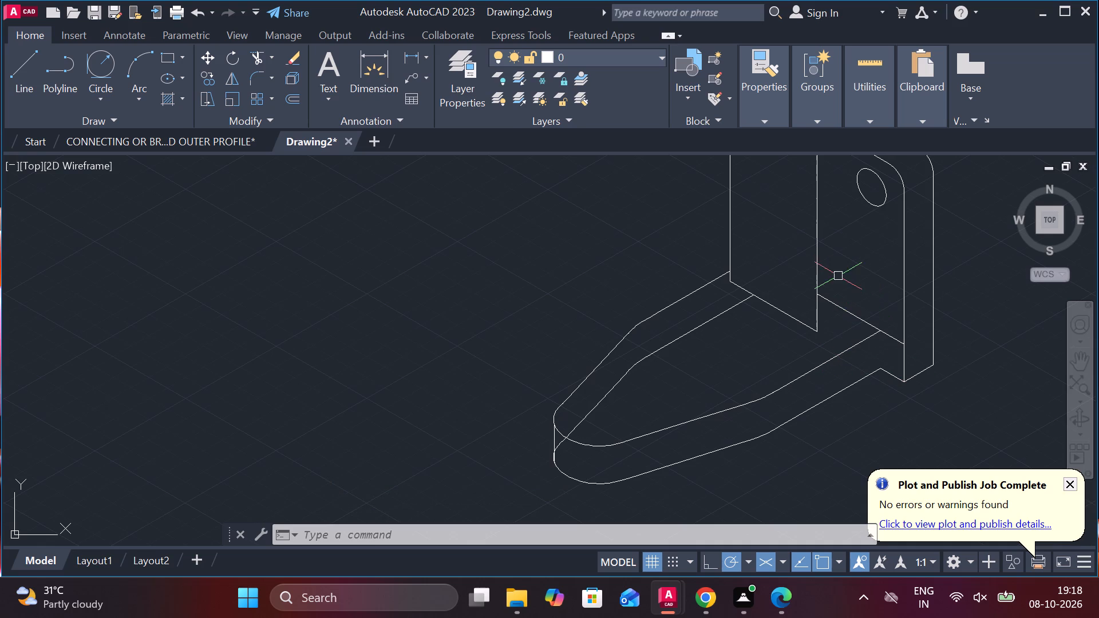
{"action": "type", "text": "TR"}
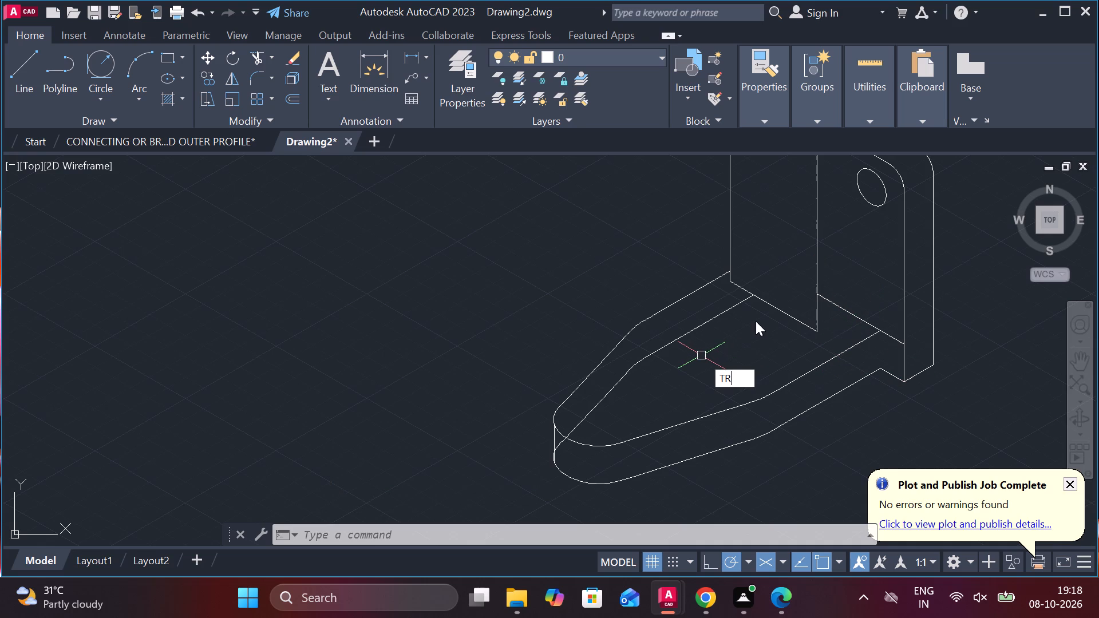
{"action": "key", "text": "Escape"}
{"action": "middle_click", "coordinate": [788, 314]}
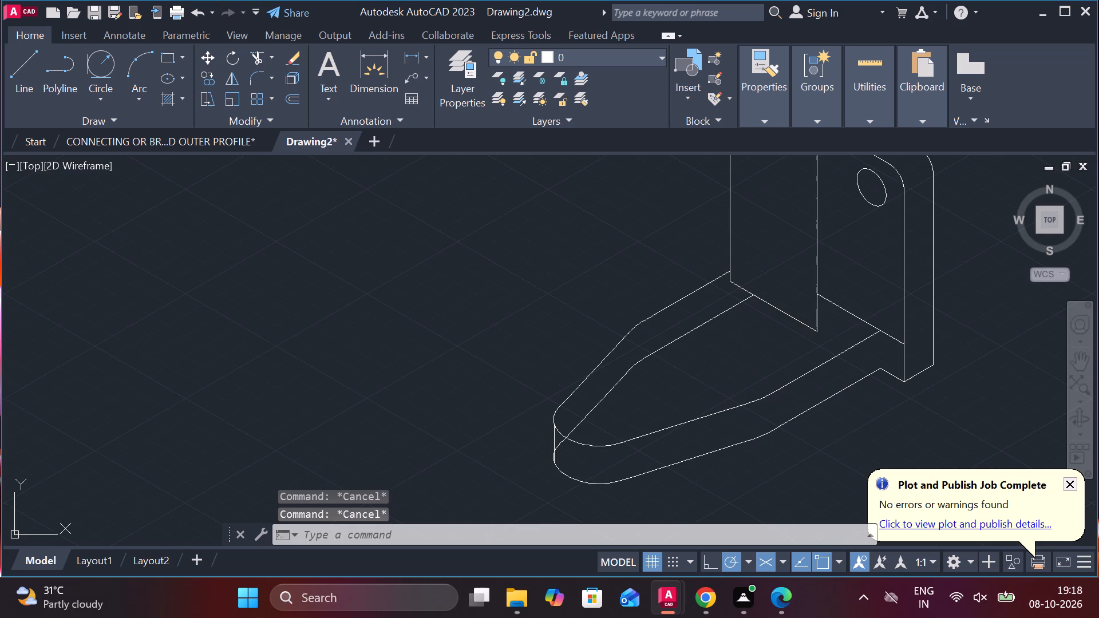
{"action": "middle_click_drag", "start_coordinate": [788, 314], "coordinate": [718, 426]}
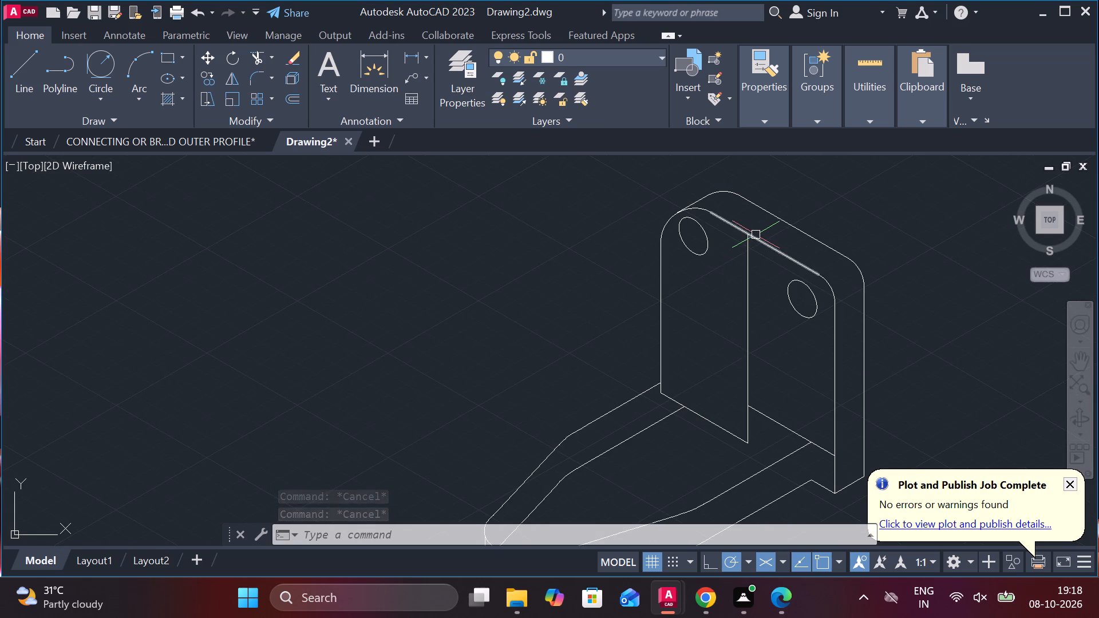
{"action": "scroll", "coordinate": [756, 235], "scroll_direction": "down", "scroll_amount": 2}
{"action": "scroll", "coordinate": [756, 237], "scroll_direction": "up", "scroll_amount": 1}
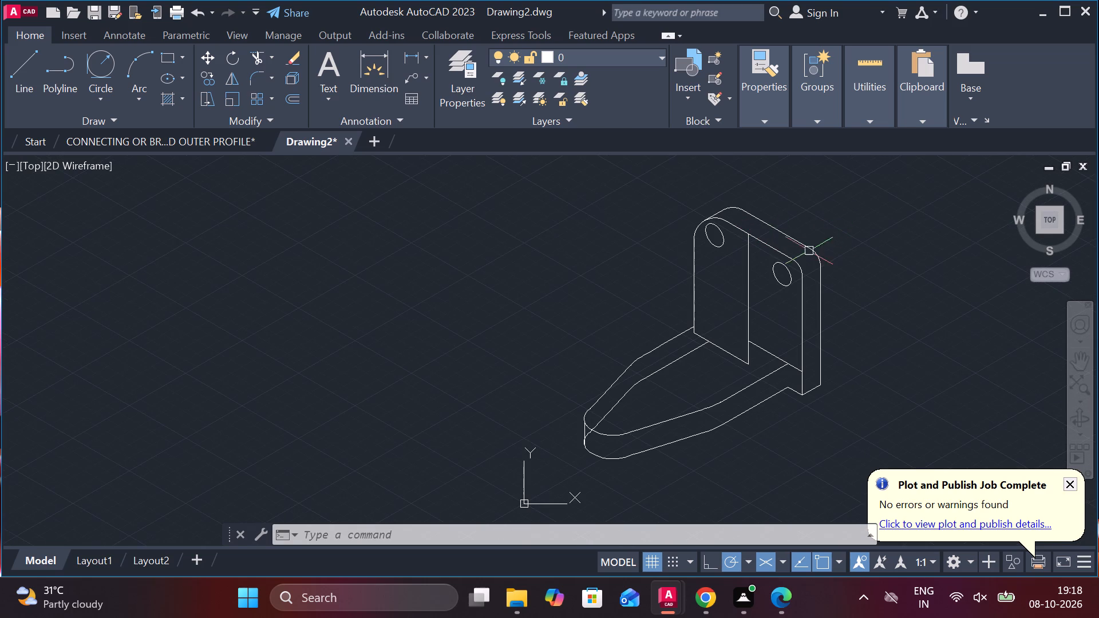
Draw a 60-long line at 210° from the top of the plate's vertical centre line, continuing vertically down into the arm's outline.
{"action": "key", "text": "l"}
{"action": "key", "text": "Return"}
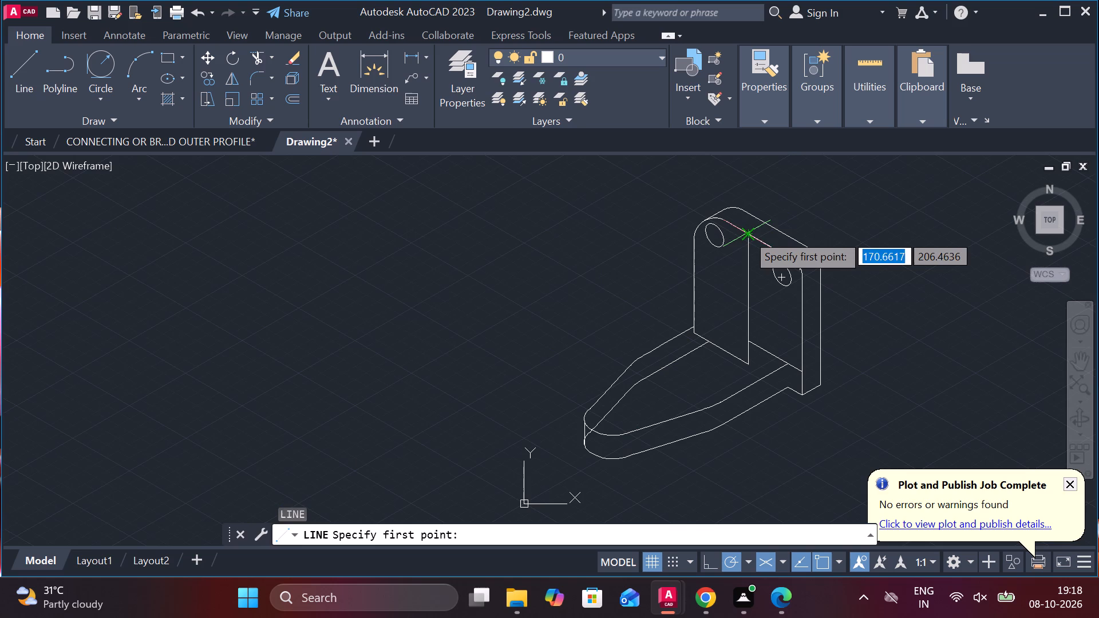
{"action": "left_click", "coordinate": [748, 231]}
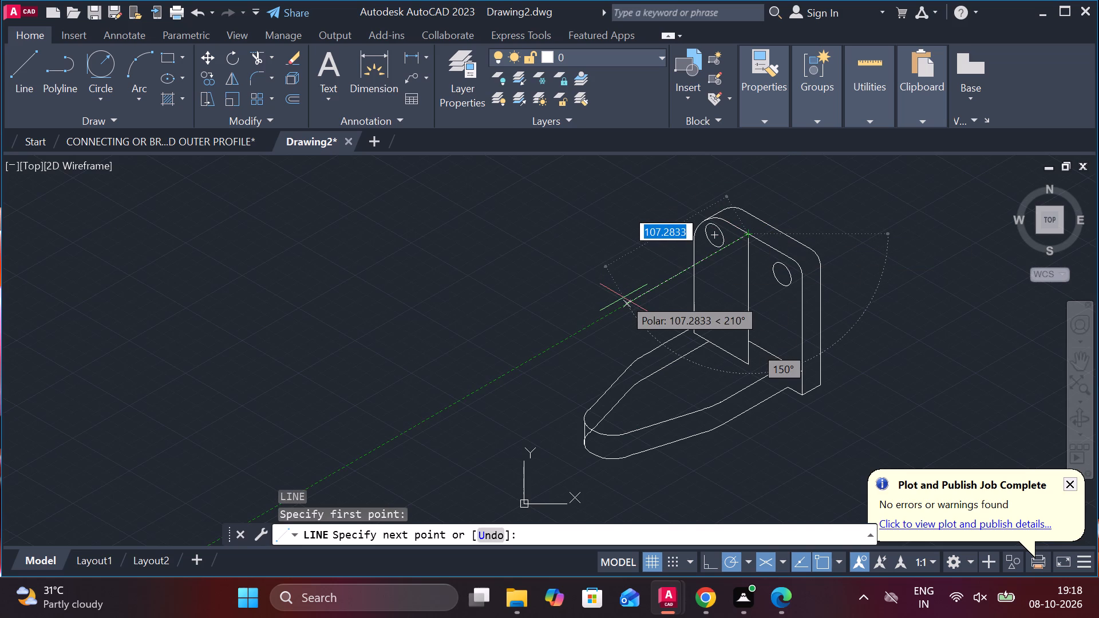
{"action": "type", "text": "60"}
{"action": "key", "text": "Return"}
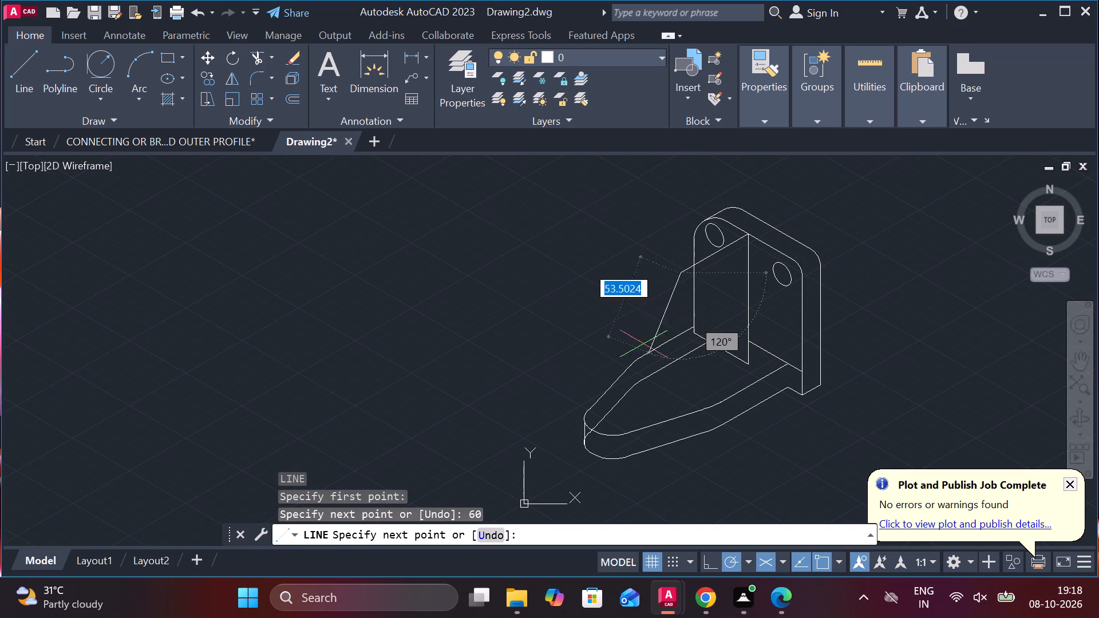
{"action": "scroll", "coordinate": [670, 390], "scroll_direction": "up", "scroll_amount": 2}
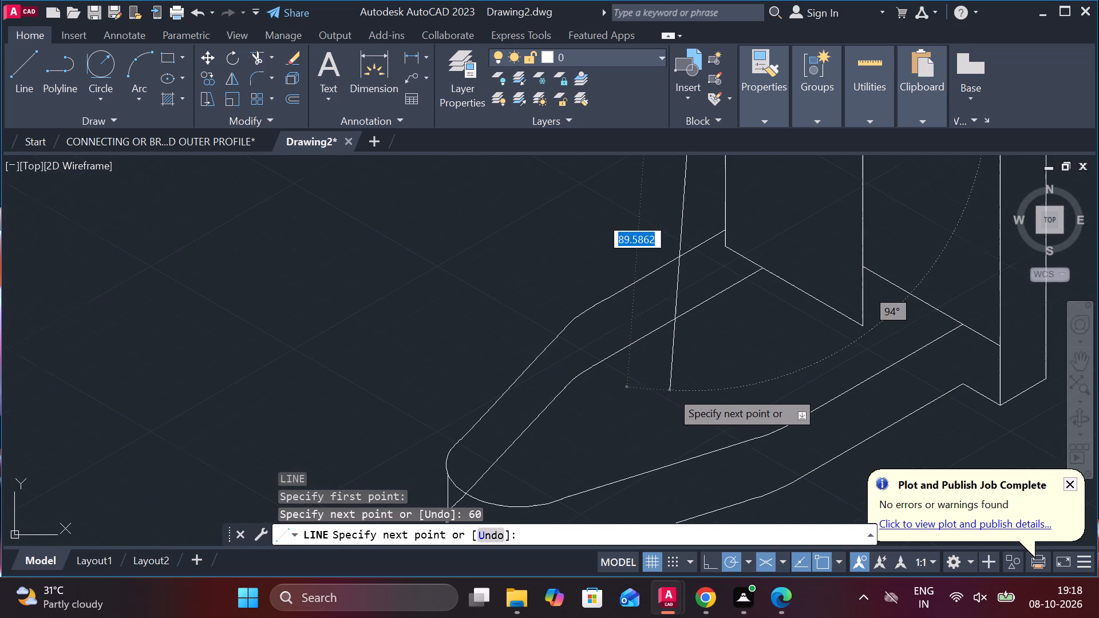
{"action": "left_click", "coordinate": [686, 422]}
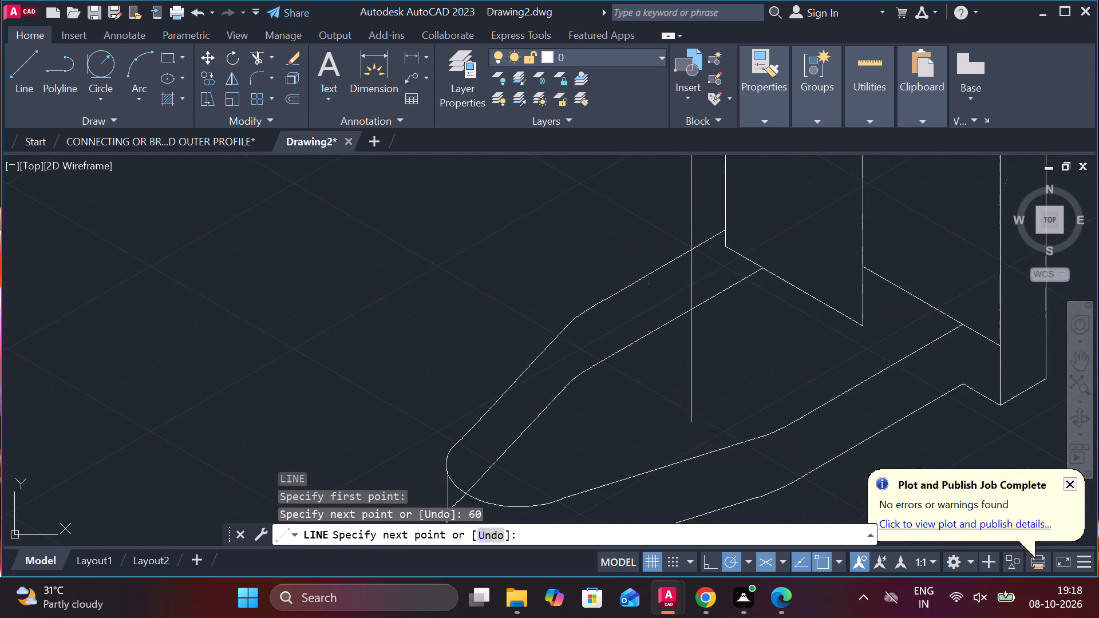
{"action": "key", "text": "Escape"}
Draw a line about 66 long at 210° from the bottom of the plate's vertical centre line, passing below the new vertical line.
{"action": "key", "text": "l"}
{"action": "key", "text": "Return"}
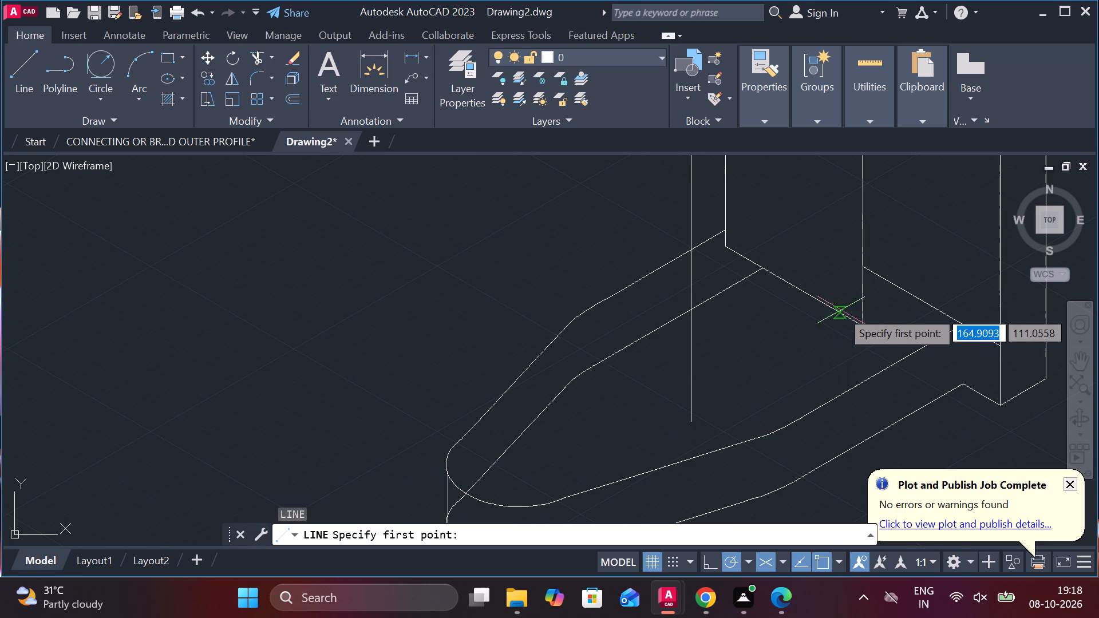
{"action": "scroll", "coordinate": [854, 284], "scroll_direction": "down", "scroll_amount": 2}
{"action": "left_click", "coordinate": [854, 295]}
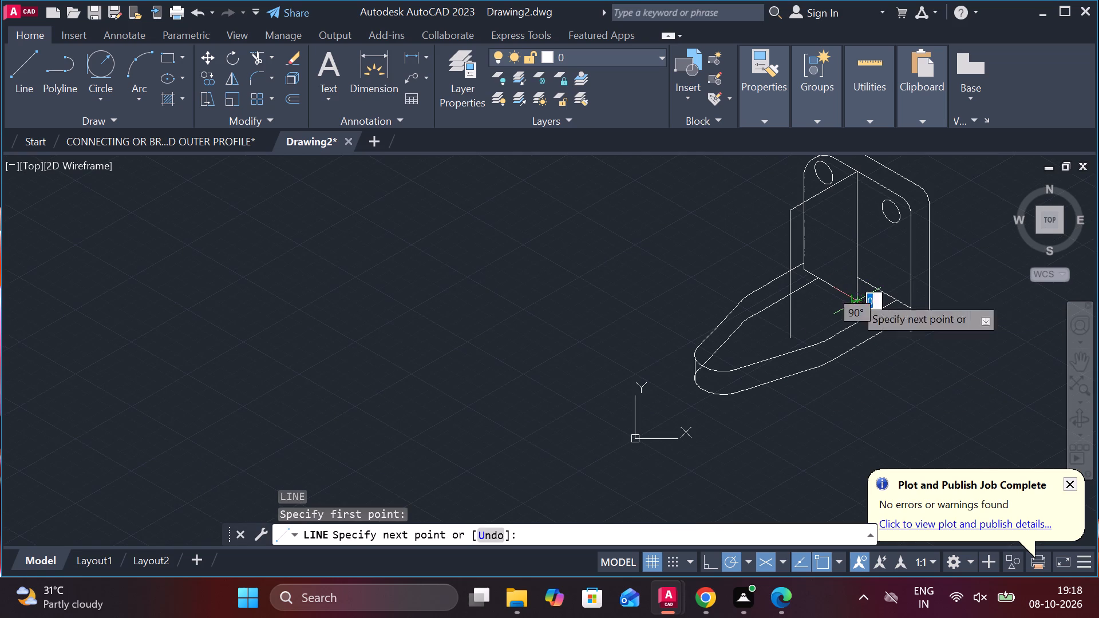
{"action": "scroll", "coordinate": [762, 342], "scroll_direction": "up", "scroll_amount": 3}
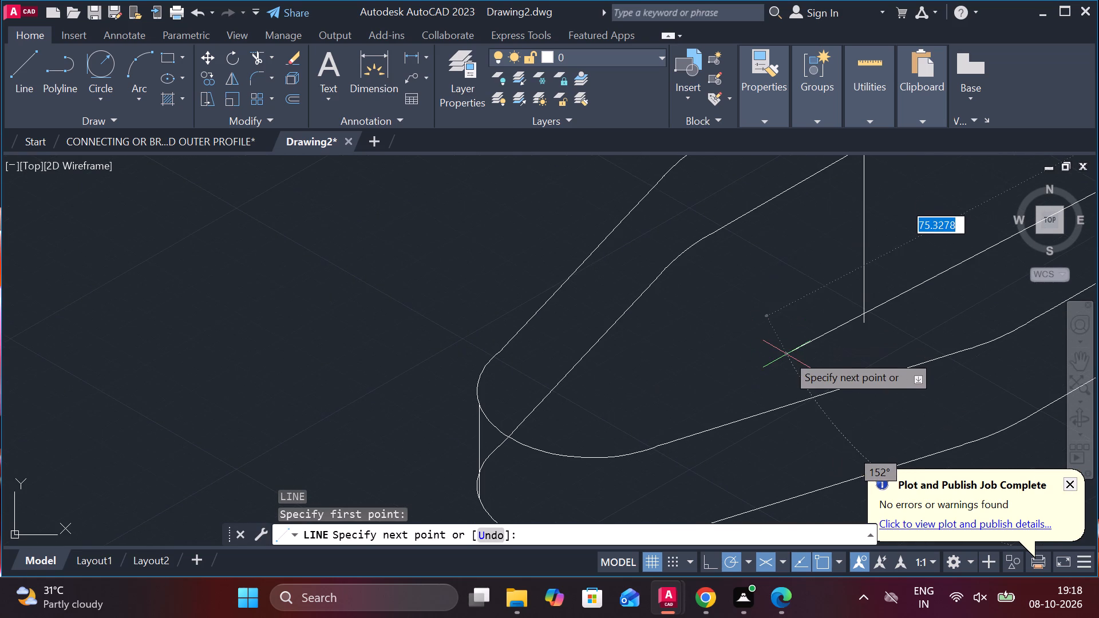
{"action": "left_click", "coordinate": [834, 335]}
{"action": "key", "text": "Escape"}
Extend the new vertical line down to the 210° line on the arm.
{"action": "type", "text": "EC"}
{"action": "key", "text": "BackSpace"}
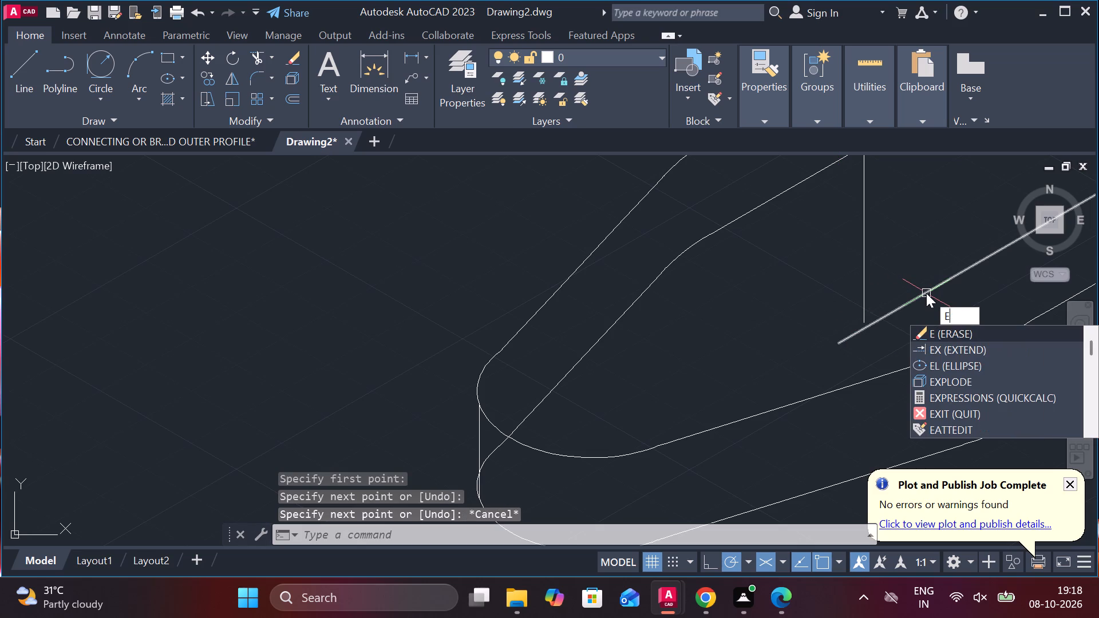
{"action": "type", "text": "X"}
{"action": "key", "text": "space"}
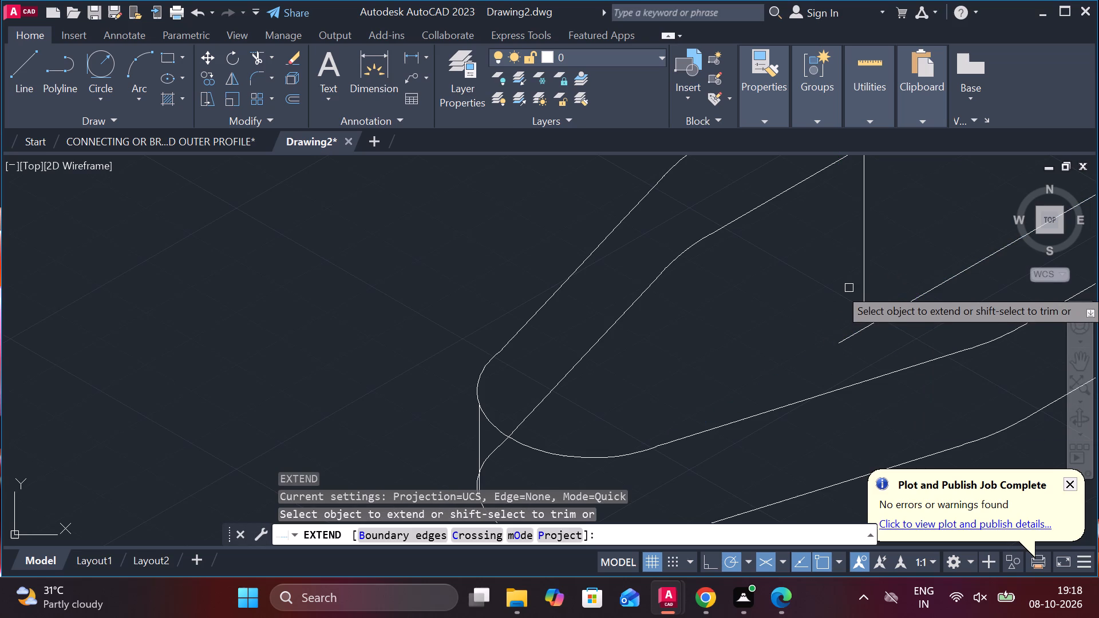
{"action": "left_click", "coordinate": [864, 283]}
{"action": "key", "text": "Escape"}
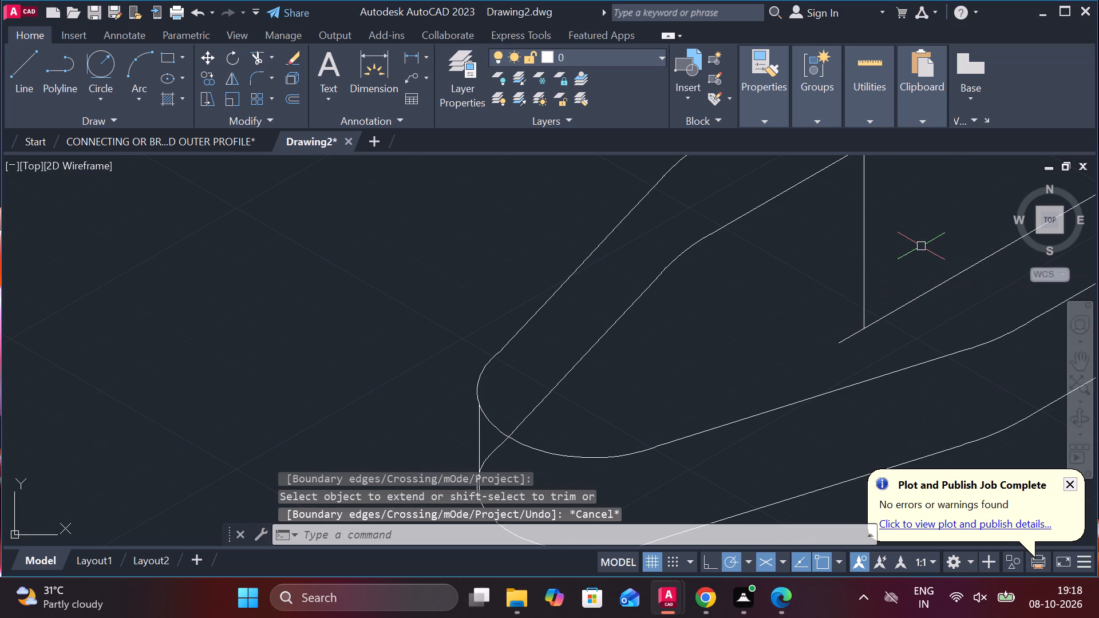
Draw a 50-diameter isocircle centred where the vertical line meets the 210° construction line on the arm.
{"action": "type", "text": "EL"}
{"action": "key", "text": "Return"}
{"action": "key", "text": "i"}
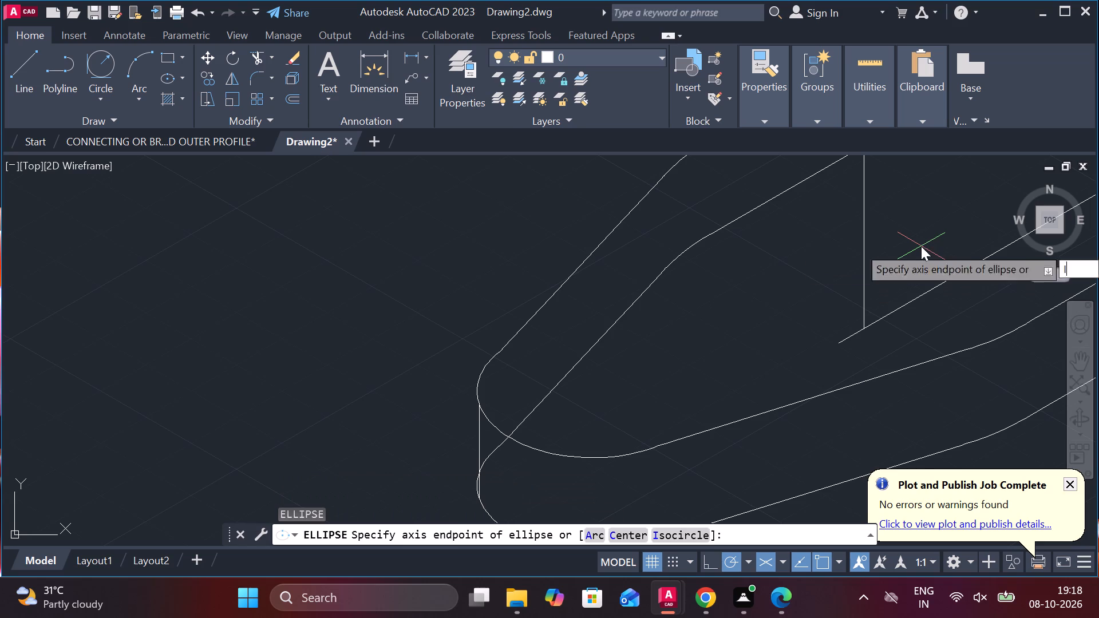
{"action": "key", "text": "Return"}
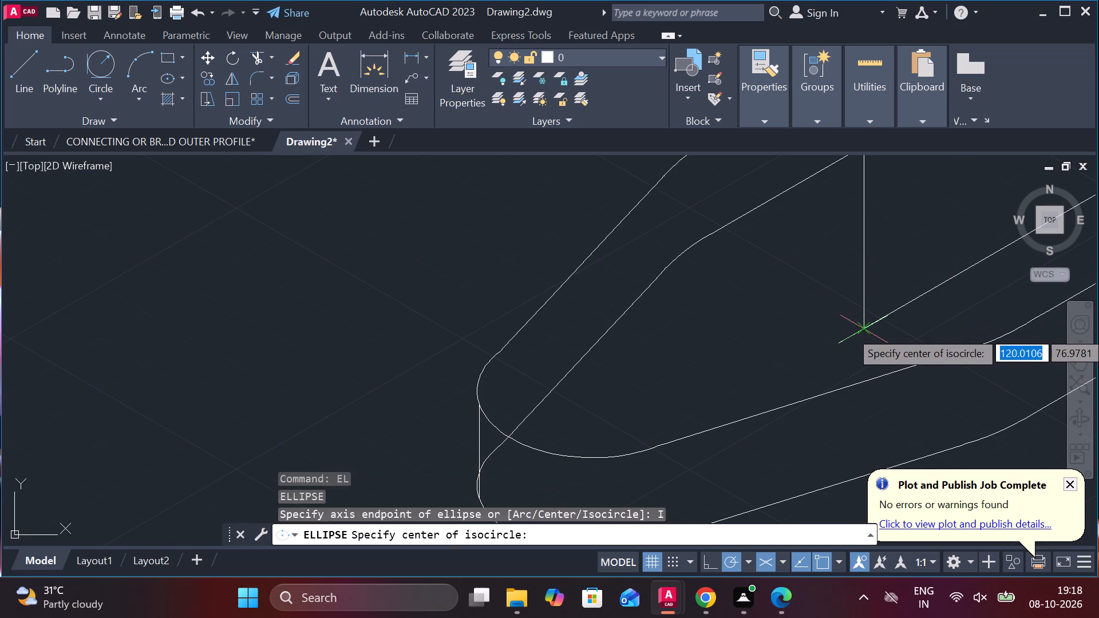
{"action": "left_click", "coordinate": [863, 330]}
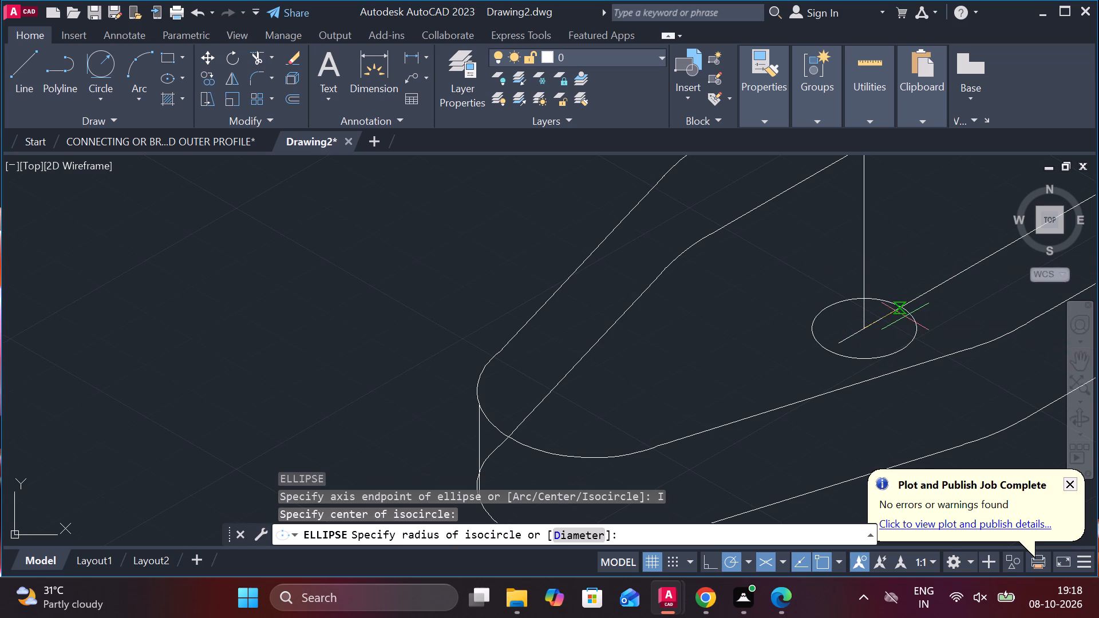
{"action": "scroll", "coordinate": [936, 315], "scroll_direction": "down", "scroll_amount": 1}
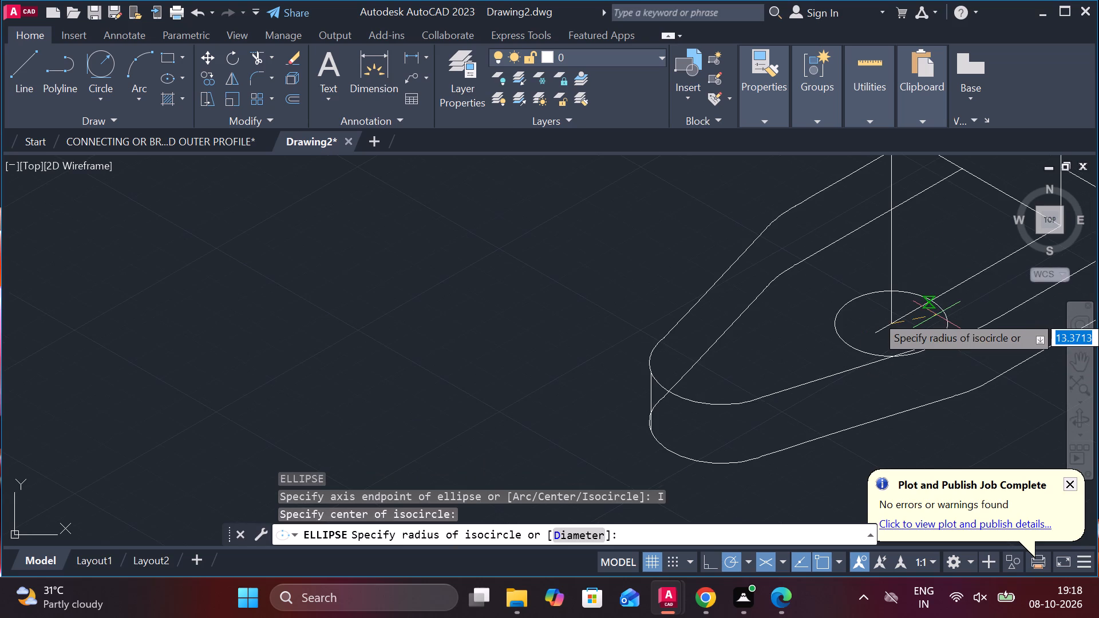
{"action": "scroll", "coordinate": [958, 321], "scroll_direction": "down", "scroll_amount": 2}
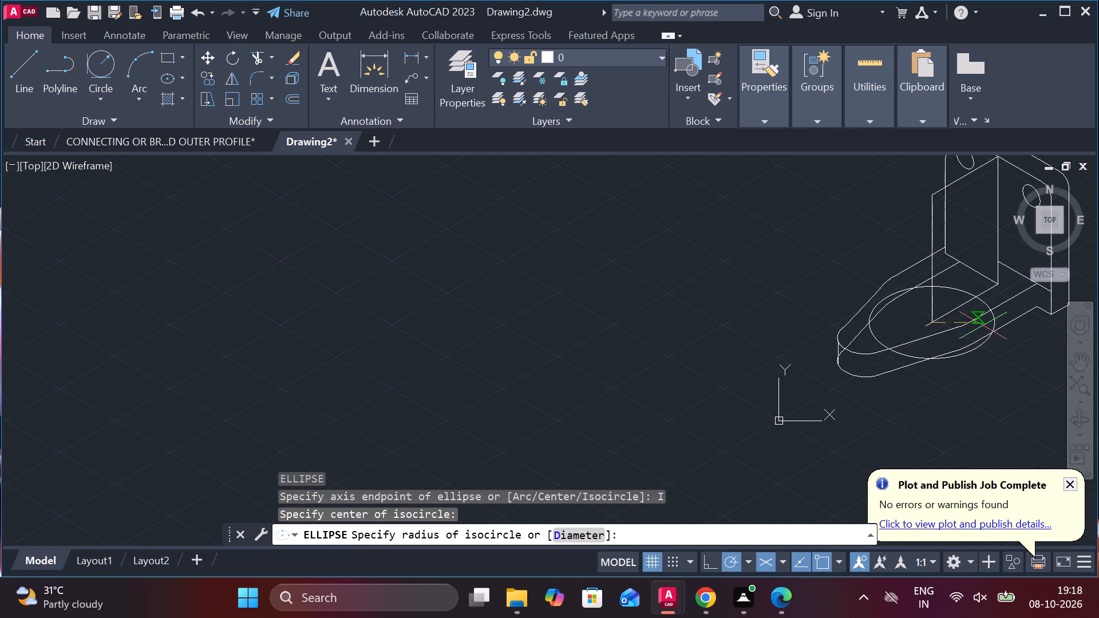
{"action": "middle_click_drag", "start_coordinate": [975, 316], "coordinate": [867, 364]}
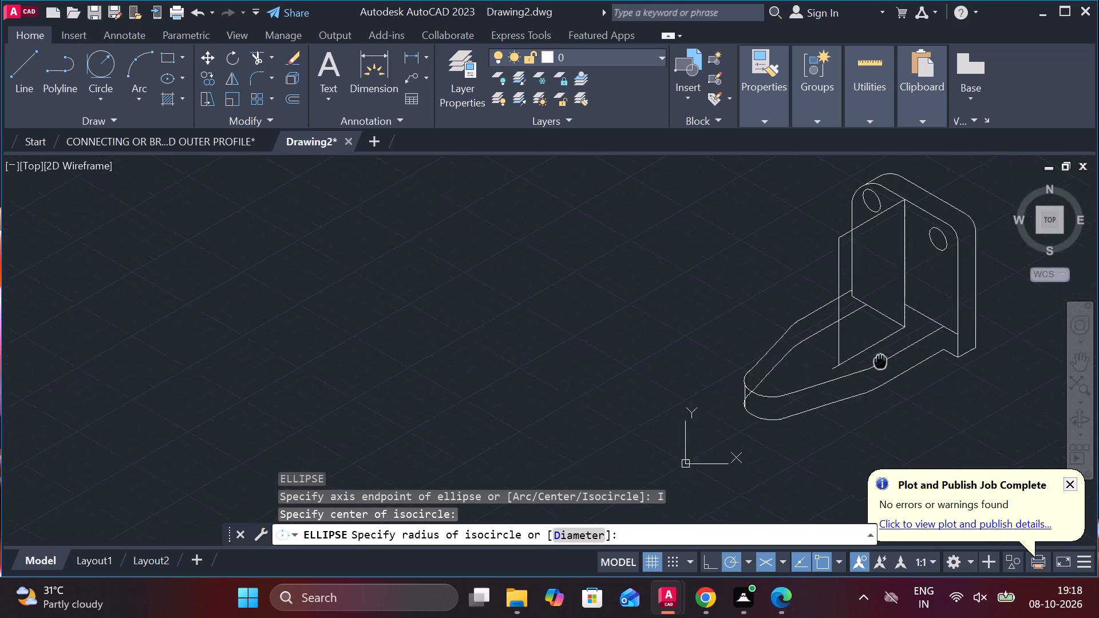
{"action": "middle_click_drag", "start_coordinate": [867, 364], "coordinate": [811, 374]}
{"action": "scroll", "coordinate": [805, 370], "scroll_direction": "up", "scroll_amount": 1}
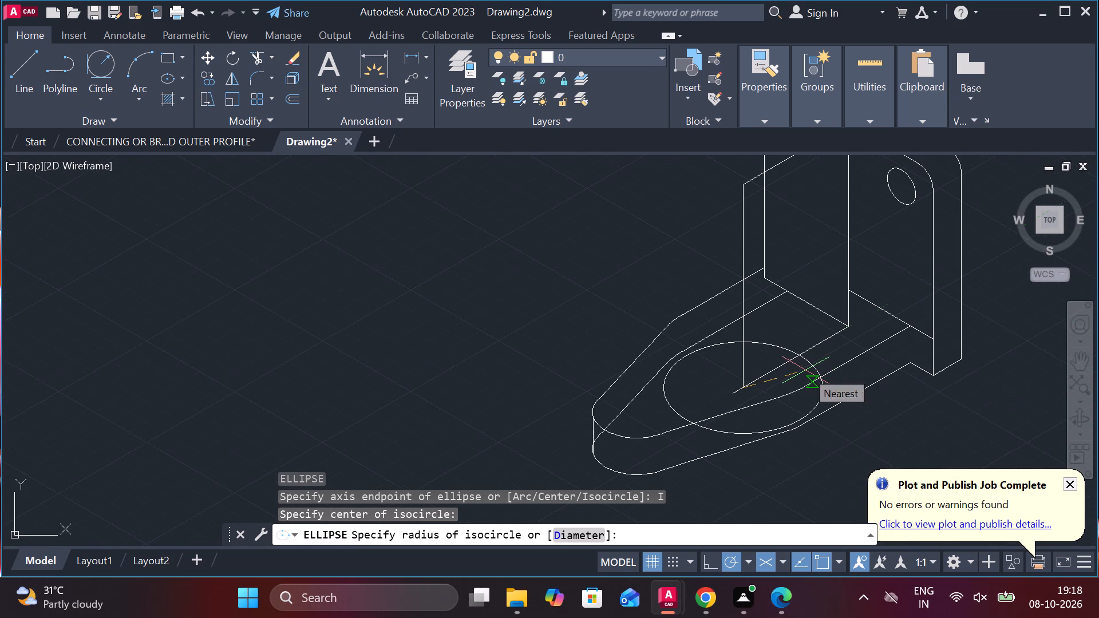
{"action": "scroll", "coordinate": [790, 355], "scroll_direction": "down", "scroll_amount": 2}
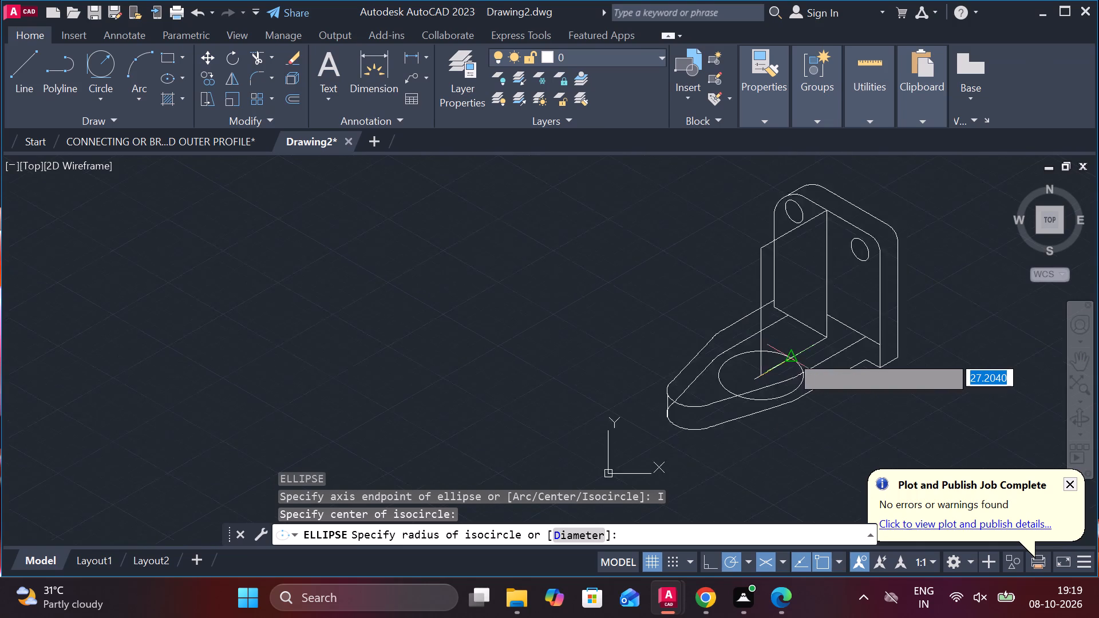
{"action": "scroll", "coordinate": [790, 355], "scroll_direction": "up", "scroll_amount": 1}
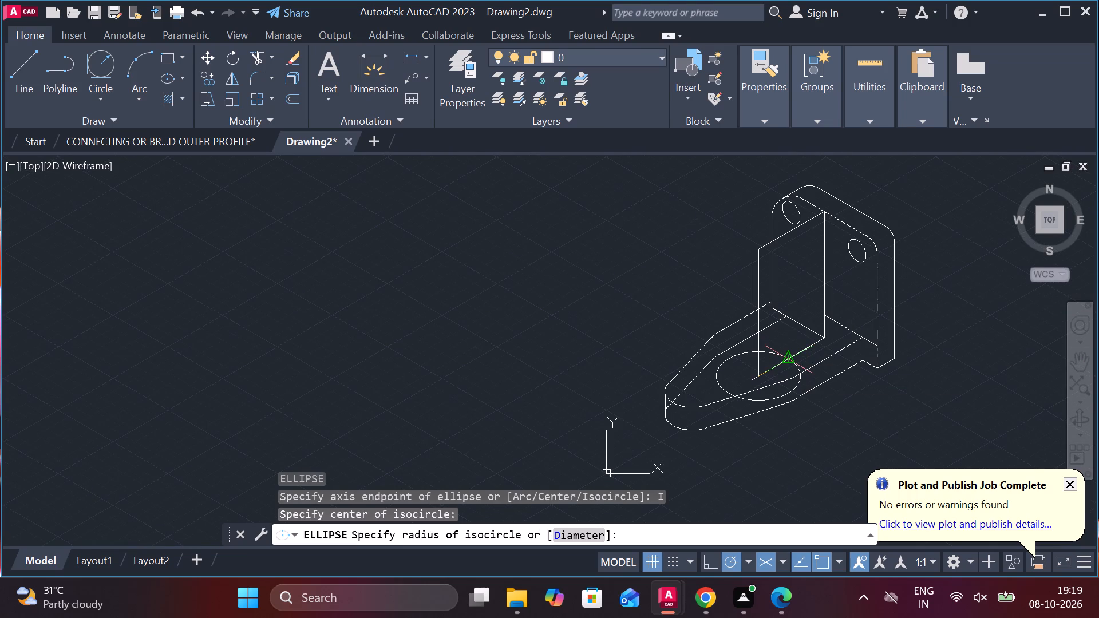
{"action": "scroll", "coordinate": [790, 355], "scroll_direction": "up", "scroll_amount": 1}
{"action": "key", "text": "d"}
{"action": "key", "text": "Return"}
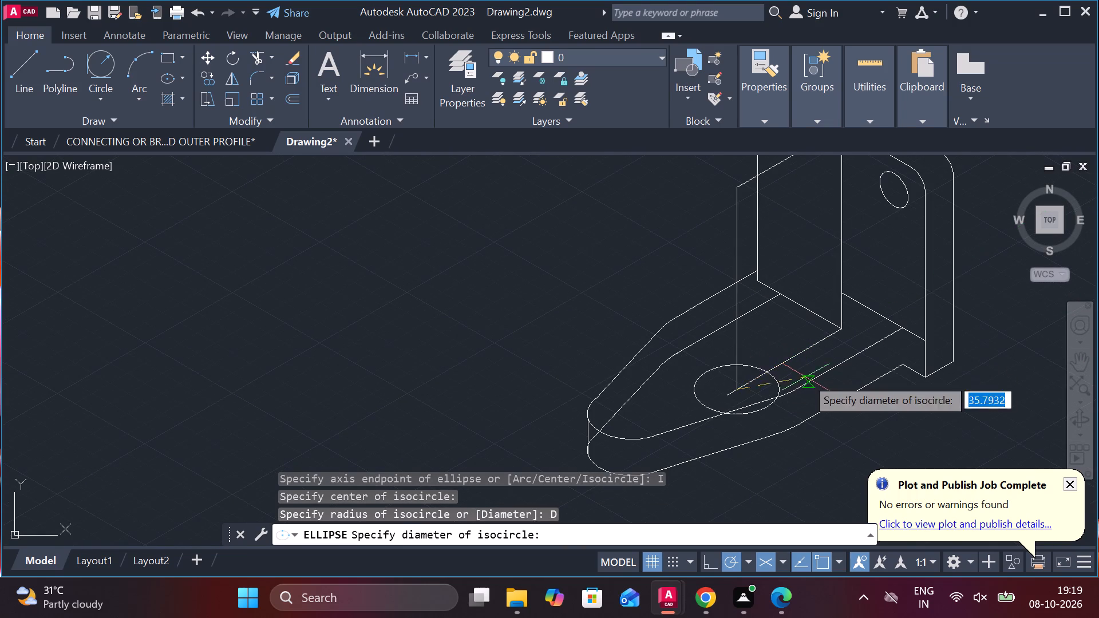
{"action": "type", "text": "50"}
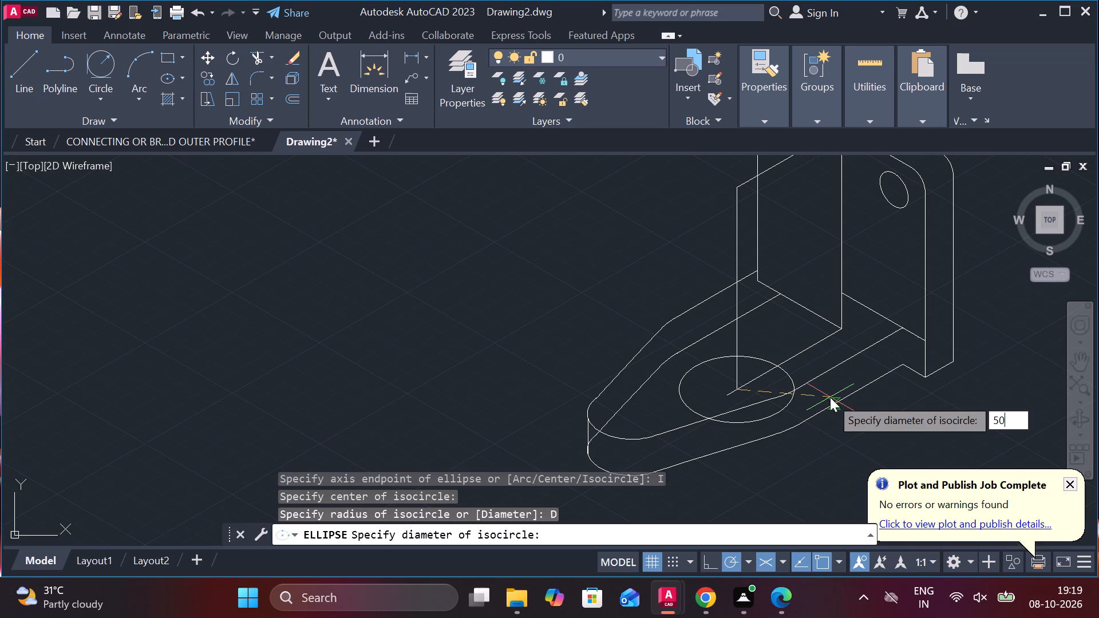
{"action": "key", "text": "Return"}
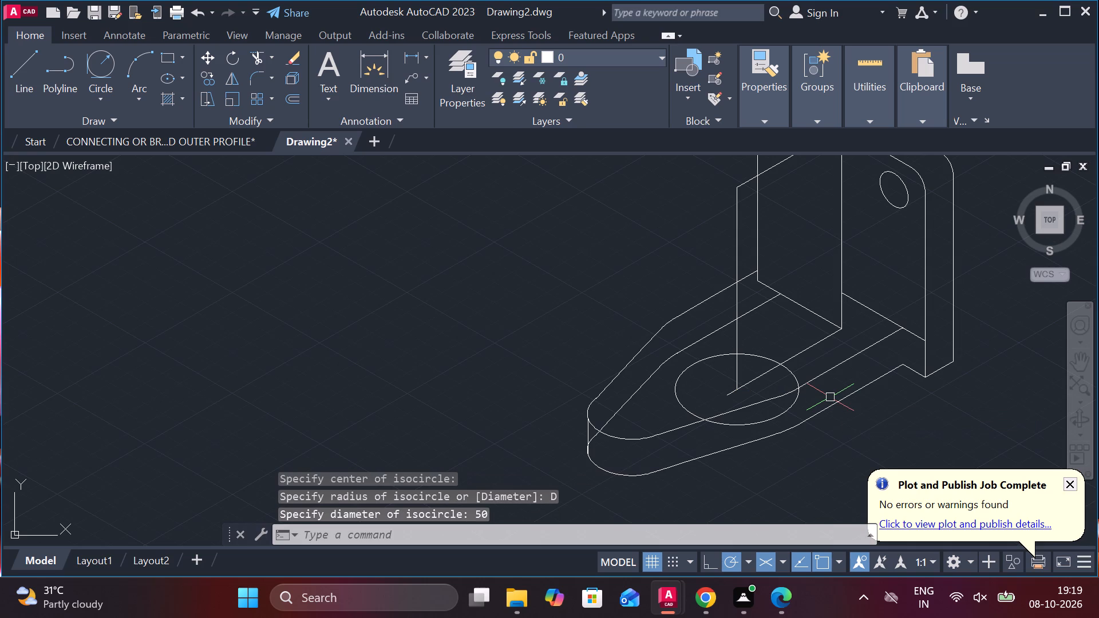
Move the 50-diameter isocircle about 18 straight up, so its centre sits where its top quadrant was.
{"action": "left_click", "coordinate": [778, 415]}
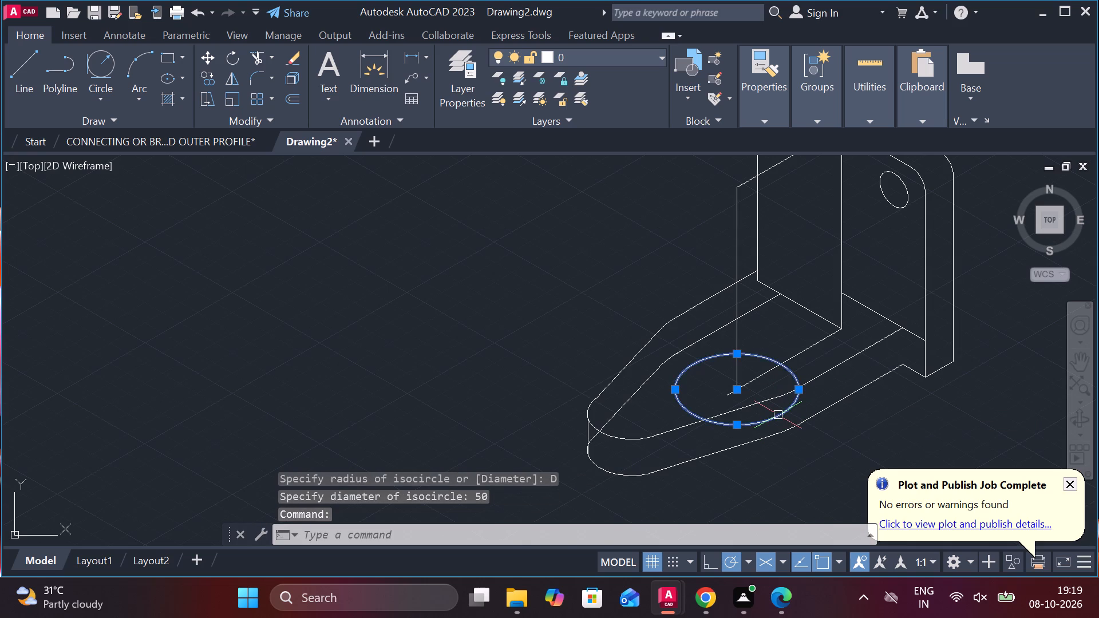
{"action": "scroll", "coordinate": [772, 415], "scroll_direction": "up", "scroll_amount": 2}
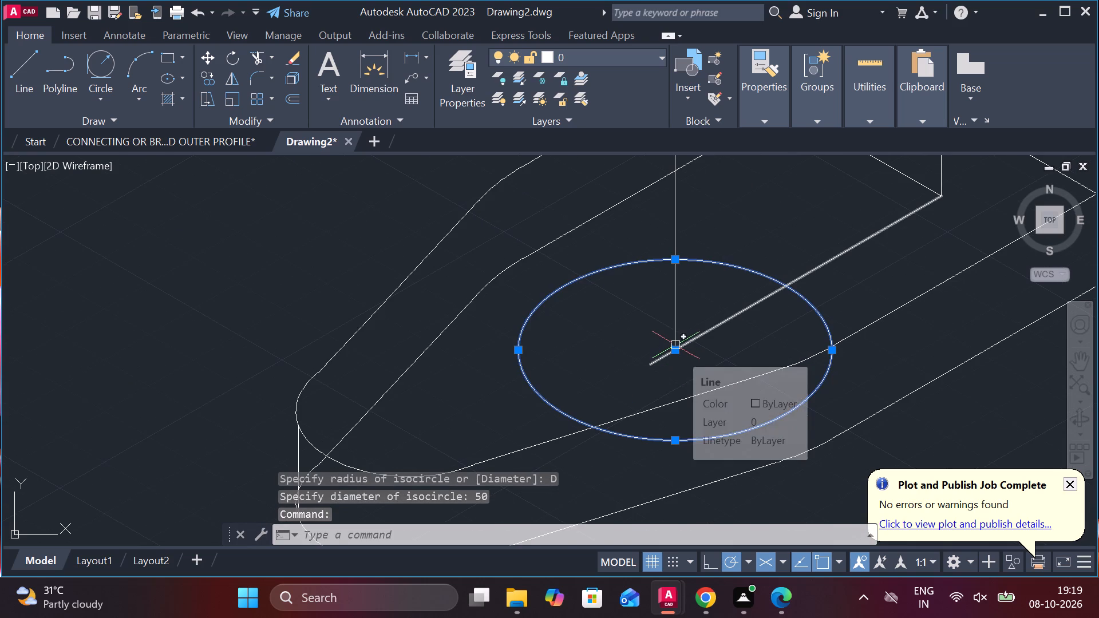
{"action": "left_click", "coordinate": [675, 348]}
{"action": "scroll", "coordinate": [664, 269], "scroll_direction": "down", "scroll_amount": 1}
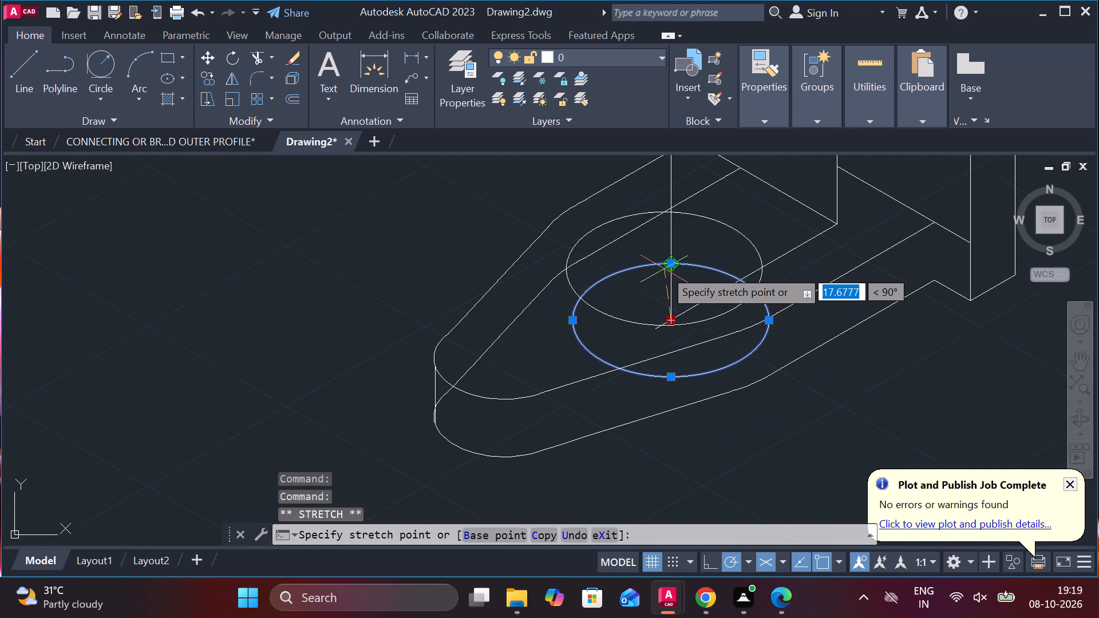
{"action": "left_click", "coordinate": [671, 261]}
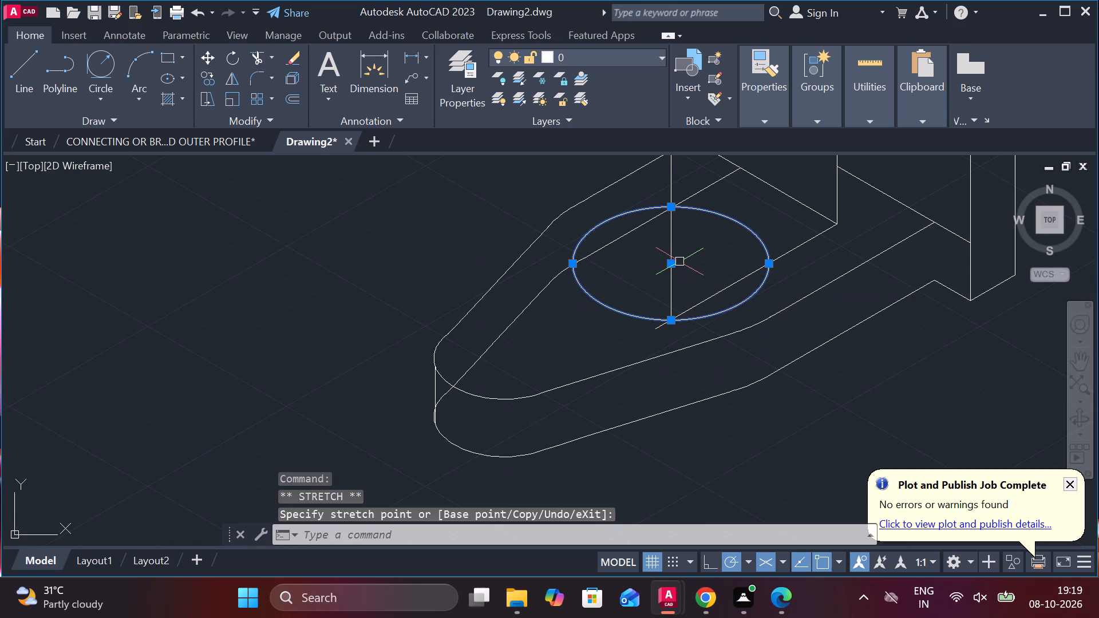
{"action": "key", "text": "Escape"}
Erase the isocircle with the four construction lines: the plate's vertical centre line, both 210° lines and the arm's vertical line.
{"action": "scroll", "coordinate": [757, 324], "scroll_direction": "down", "scroll_amount": 2}
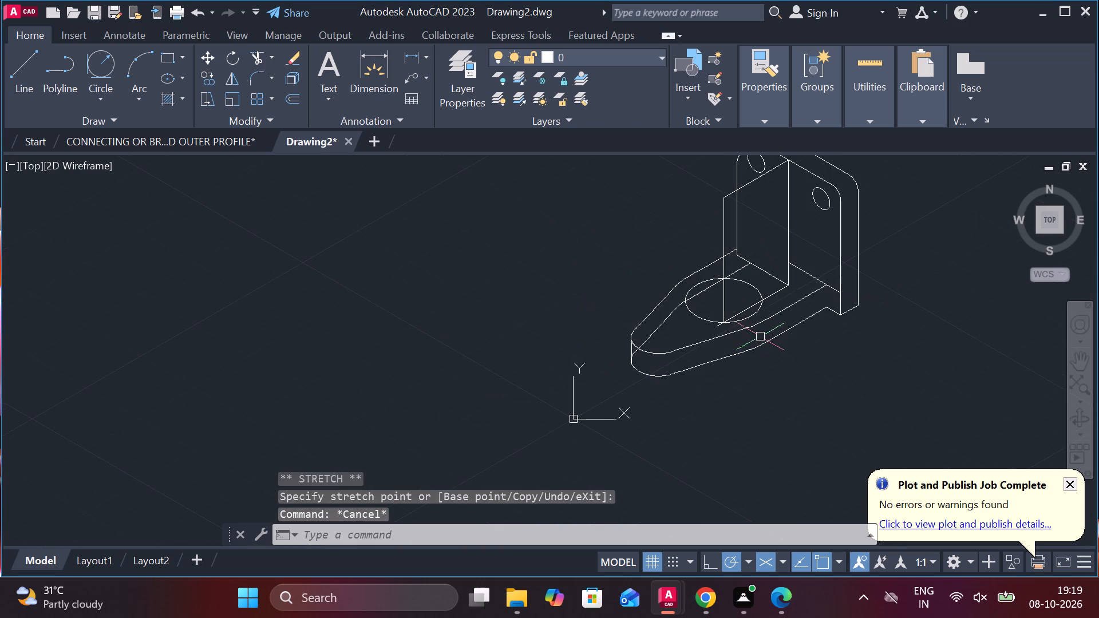
{"action": "middle_click_drag", "start_coordinate": [758, 359], "coordinate": [746, 415]}
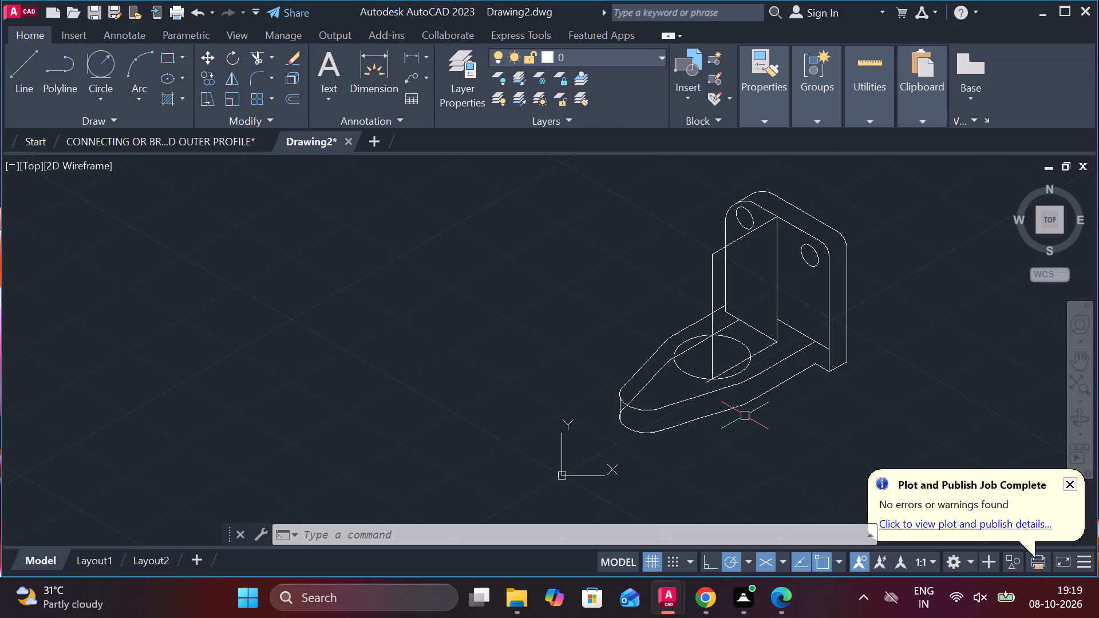
{"action": "scroll", "coordinate": [744, 414], "scroll_direction": "up", "scroll_amount": 2}
{"action": "scroll", "coordinate": [741, 406], "scroll_direction": "down", "scroll_amount": 2}
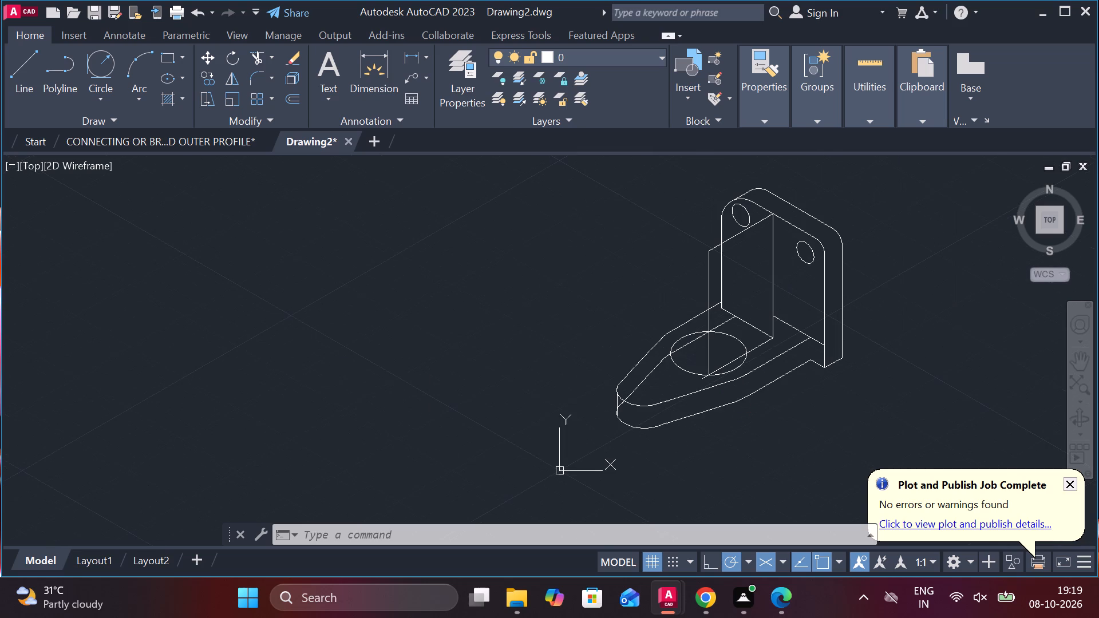
{"action": "left_click", "coordinate": [731, 336]}
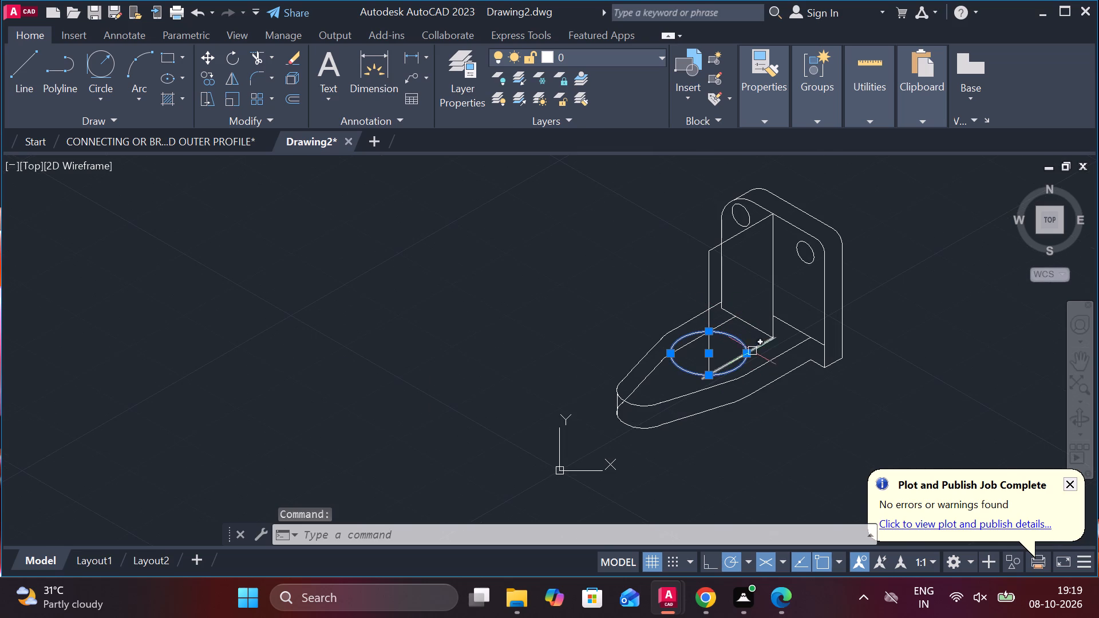
{"action": "left_click", "coordinate": [753, 348]}
{"action": "left_click", "coordinate": [772, 259]}
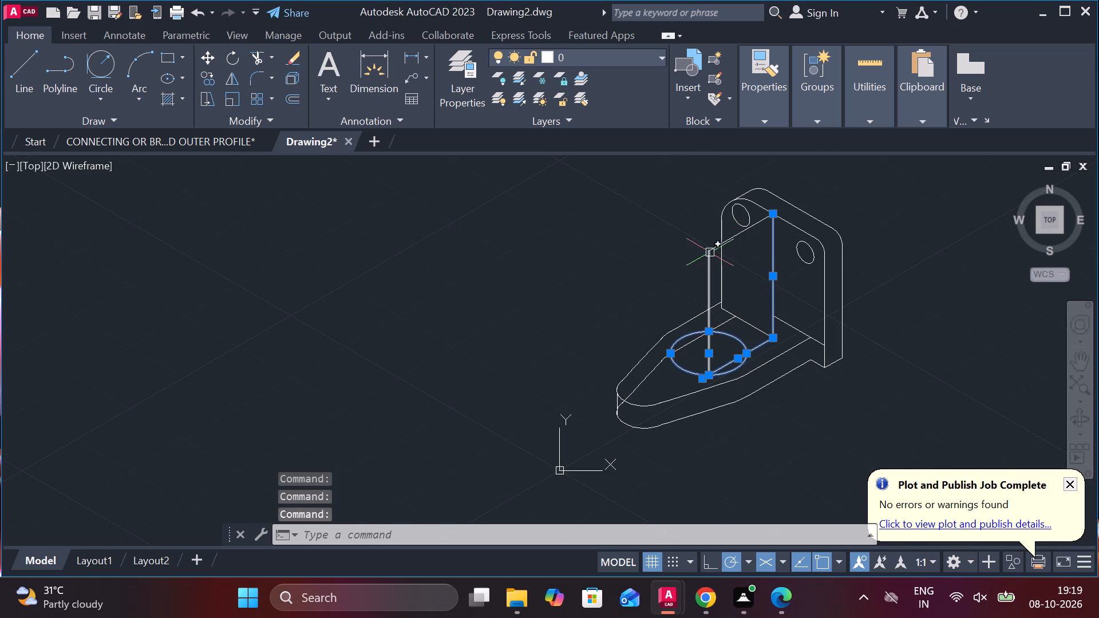
{"action": "left_click", "coordinate": [710, 252]}
{"action": "left_click", "coordinate": [721, 240]}
{"action": "type", "text": "E"}
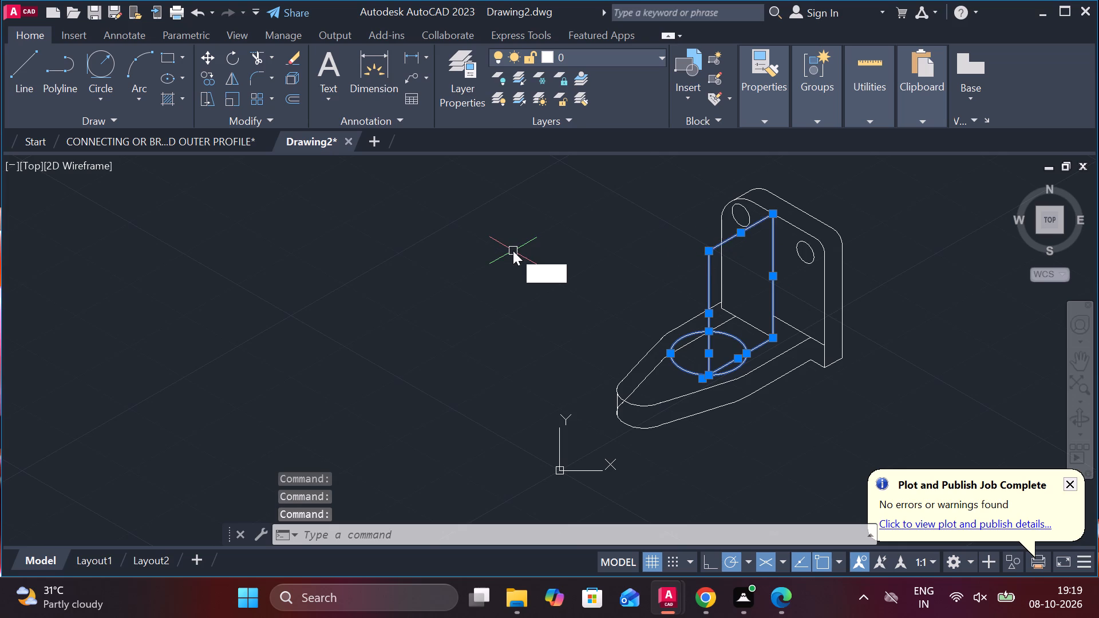
{"action": "key", "text": "space"}
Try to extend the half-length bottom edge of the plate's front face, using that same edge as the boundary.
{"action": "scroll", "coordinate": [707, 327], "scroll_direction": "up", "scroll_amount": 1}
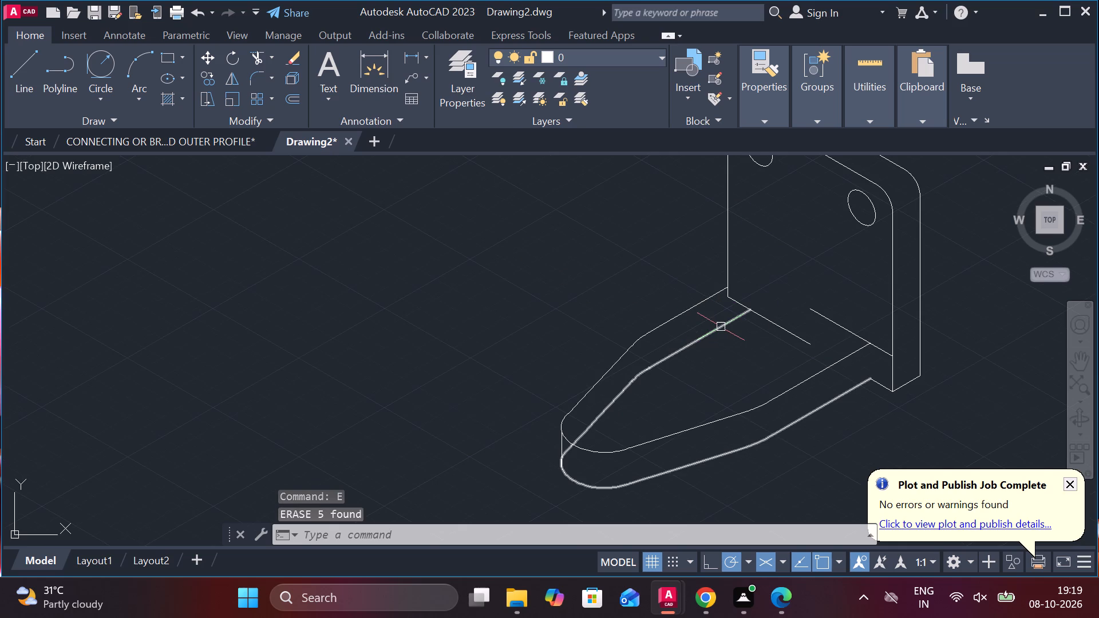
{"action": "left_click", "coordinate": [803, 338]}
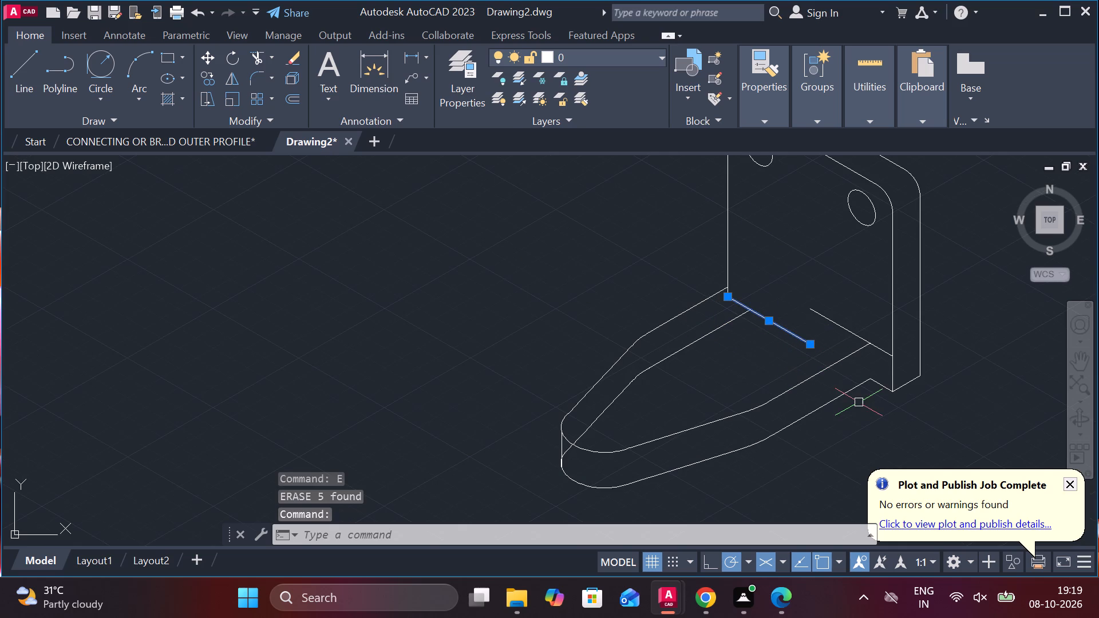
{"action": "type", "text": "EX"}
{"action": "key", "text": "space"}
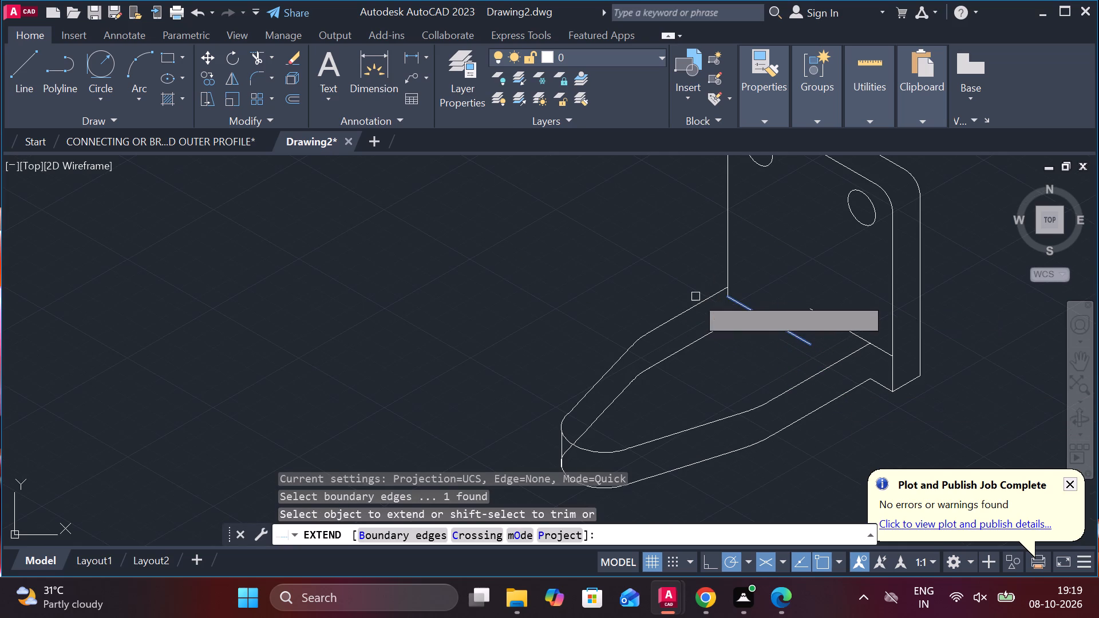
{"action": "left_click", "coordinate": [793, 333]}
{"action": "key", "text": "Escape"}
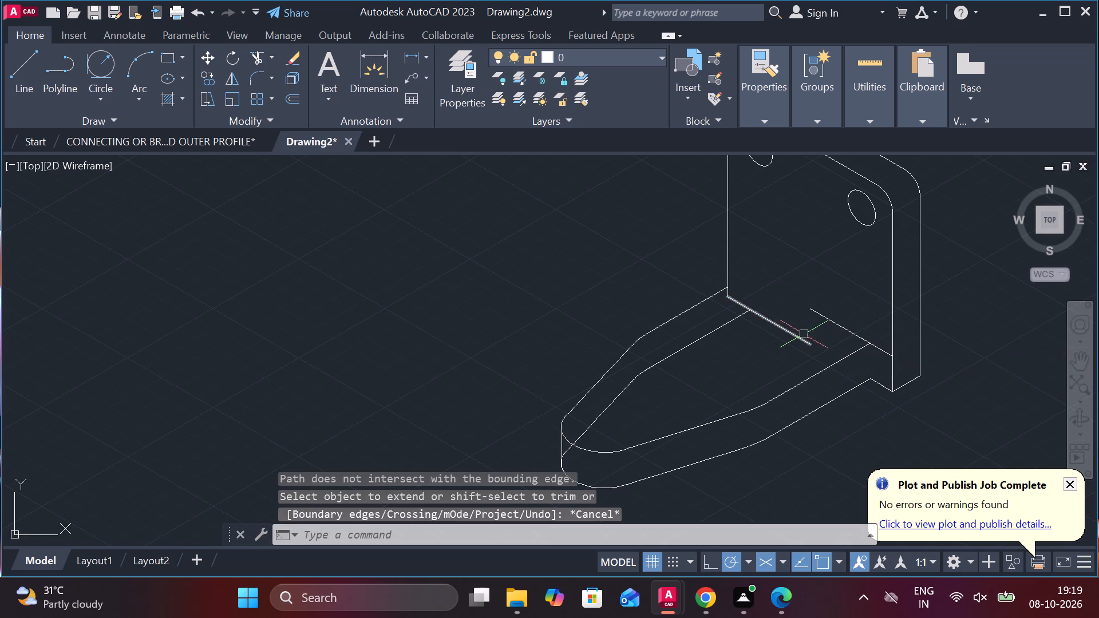
Stretch the free end of the plate's half-length bottom front edge to the end of the arm's lower outline.
{"action": "left_click", "coordinate": [802, 334]}
{"action": "left_click", "coordinate": [813, 345]}
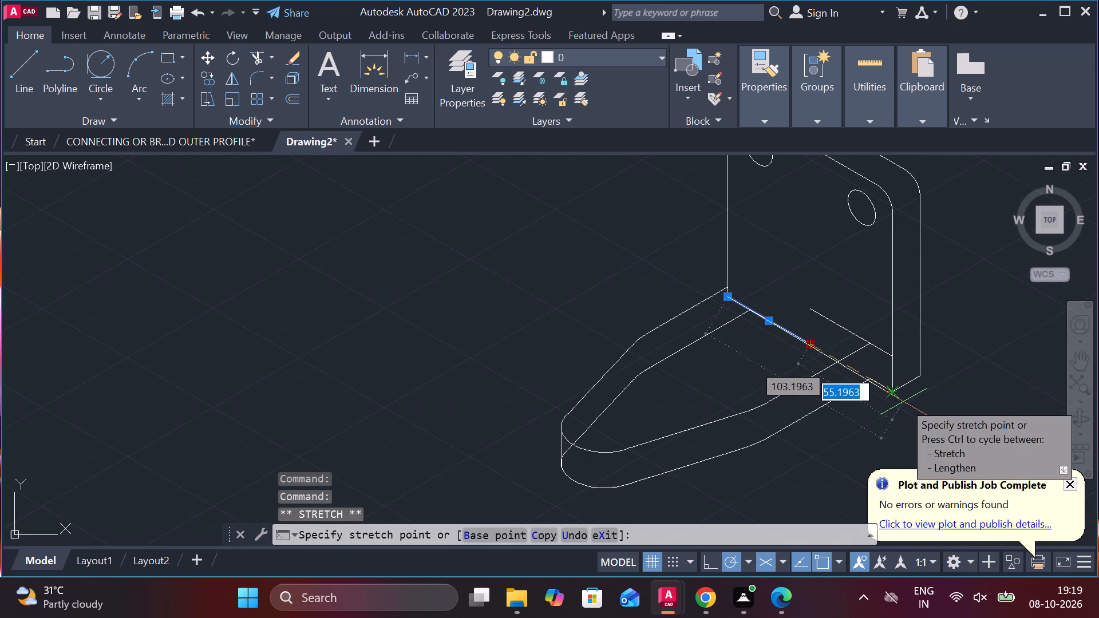
{"action": "scroll", "coordinate": [890, 393], "scroll_direction": "up", "scroll_amount": 2}
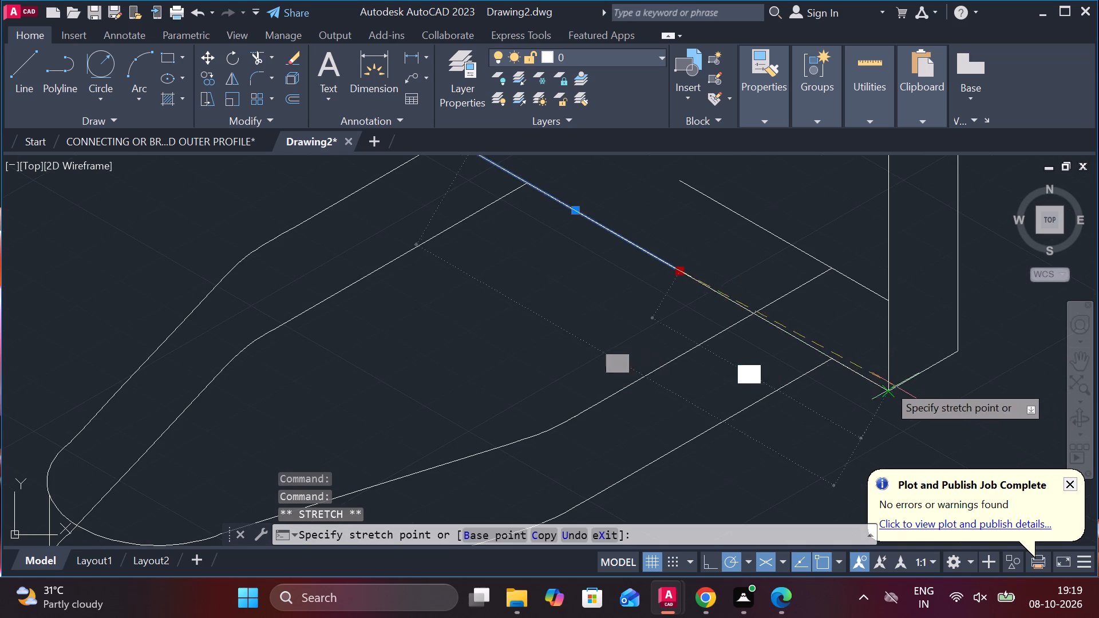
{"action": "left_click", "coordinate": [828, 362]}
{"action": "key", "text": "Escape"}
Stretch the free end of the parallel line above it along its direction, past the plate's far vertical front edge.
{"action": "middle_click_drag", "start_coordinate": [837, 346], "coordinate": [876, 473]}
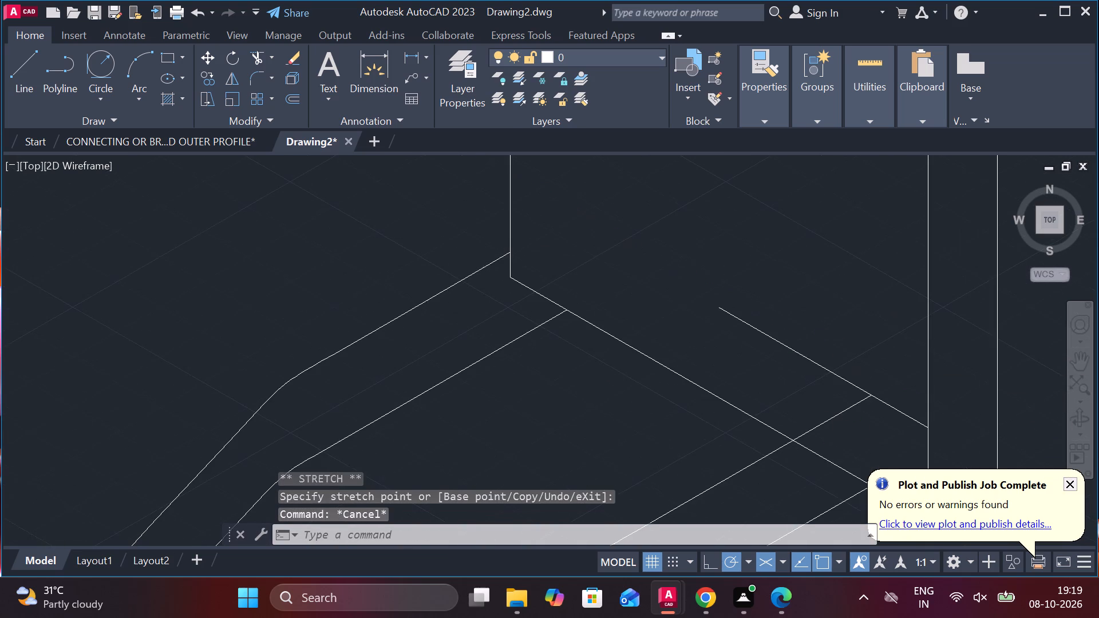
{"action": "left_click", "coordinate": [797, 350]}
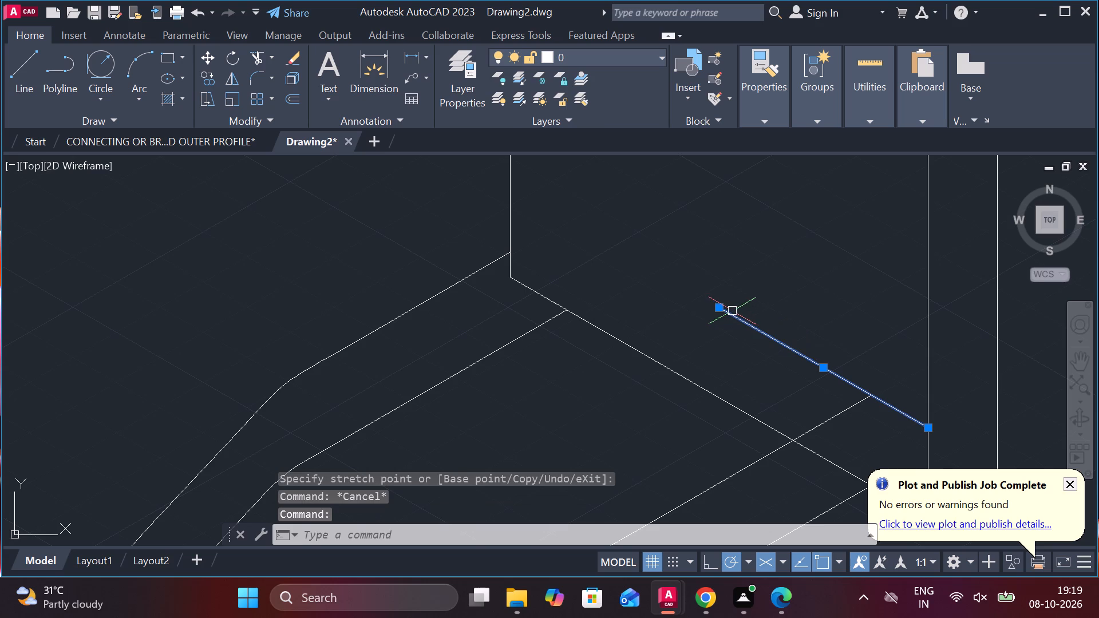
{"action": "left_click", "coordinate": [717, 307]}
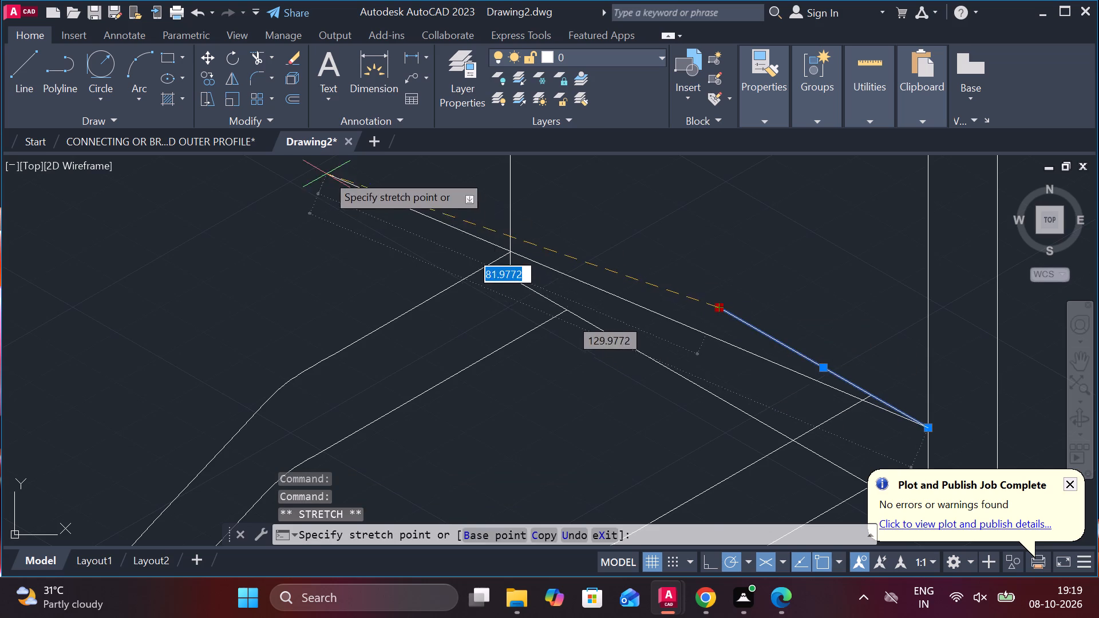
{"action": "middle_click_drag", "start_coordinate": [326, 174], "coordinate": [370, 300]}
{"action": "left_click", "coordinate": [382, 202]}
{"action": "key", "text": "Escape"}
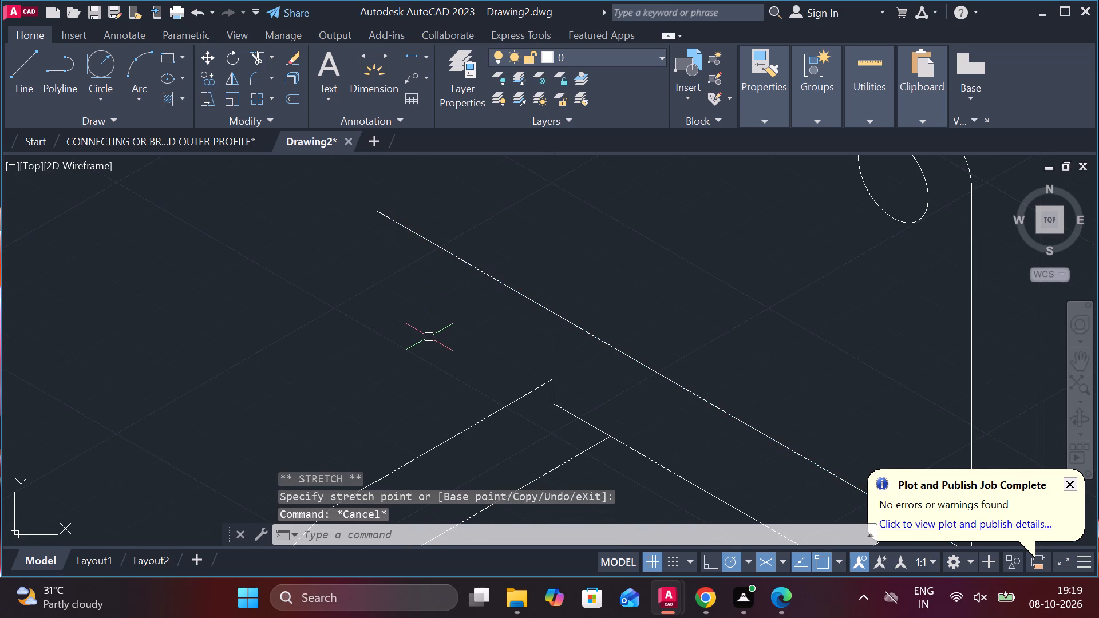
Trim the stretched line's overhang beyond the plate's vertical front edge.
{"action": "type", "text": "TR"}
{"action": "key", "text": "space"}
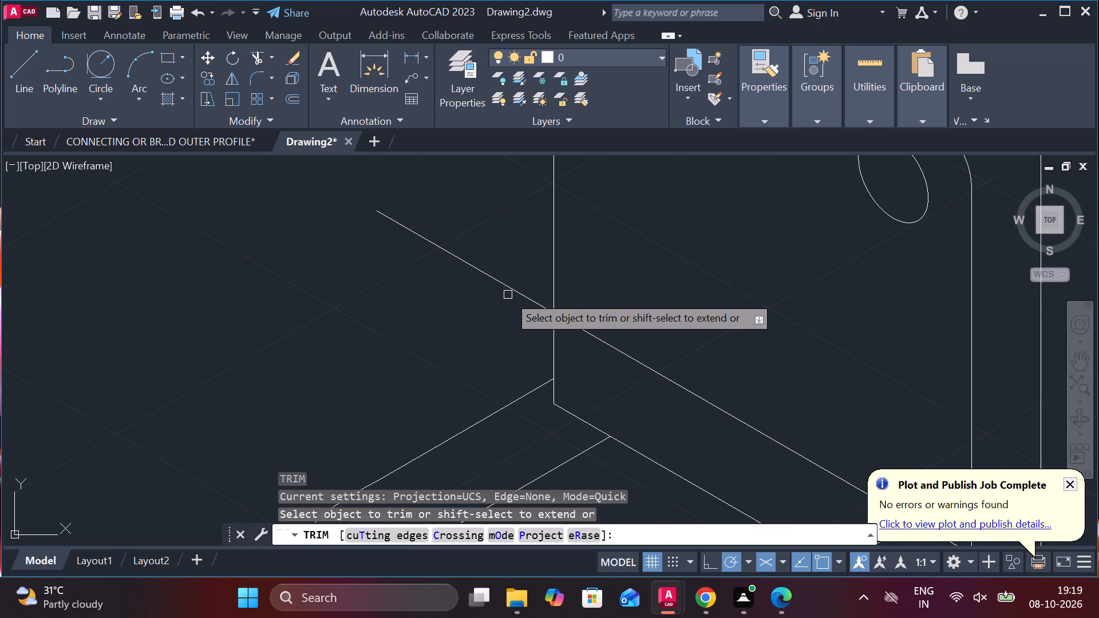
{"action": "left_click", "coordinate": [511, 287]}
{"action": "scroll", "coordinate": [473, 279], "scroll_direction": "down", "scroll_amount": 2}
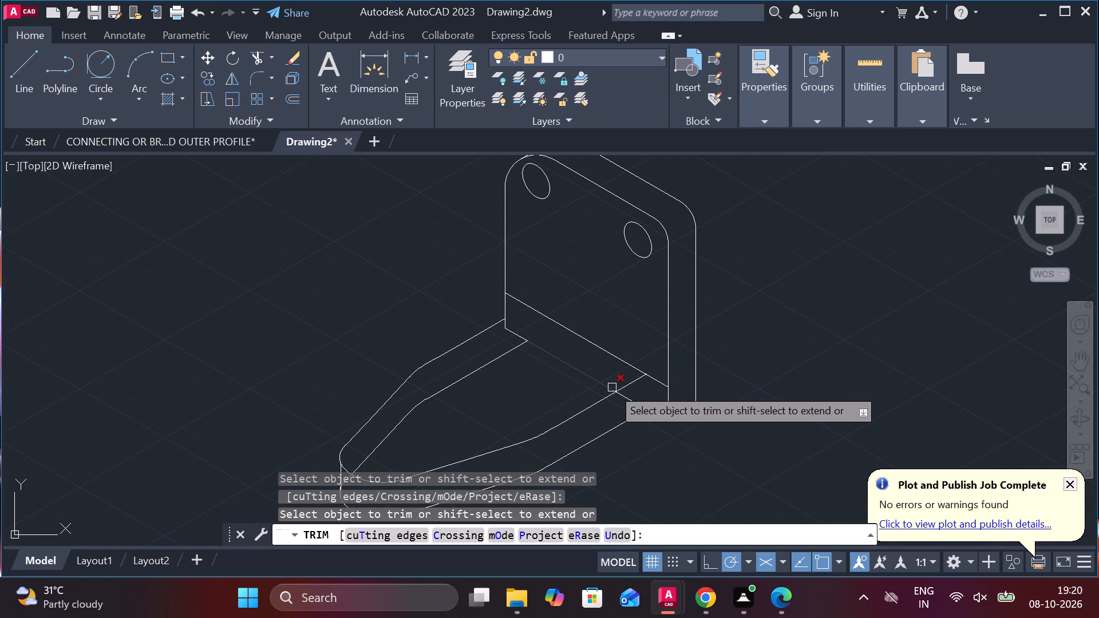
{"action": "middle_click_drag", "start_coordinate": [721, 414], "coordinate": [733, 362]}
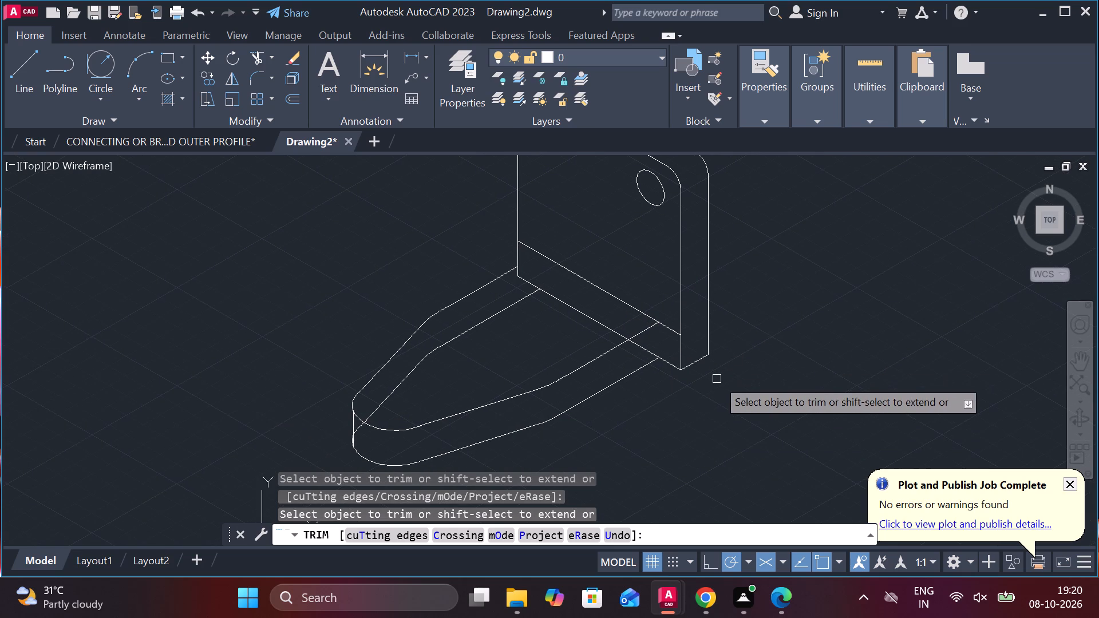
Trim the plate's bottom front edge beyond the arm's upper outline and the hidden lower-outline segments inside the arm's top face.
{"action": "left_click", "coordinate": [642, 351]}
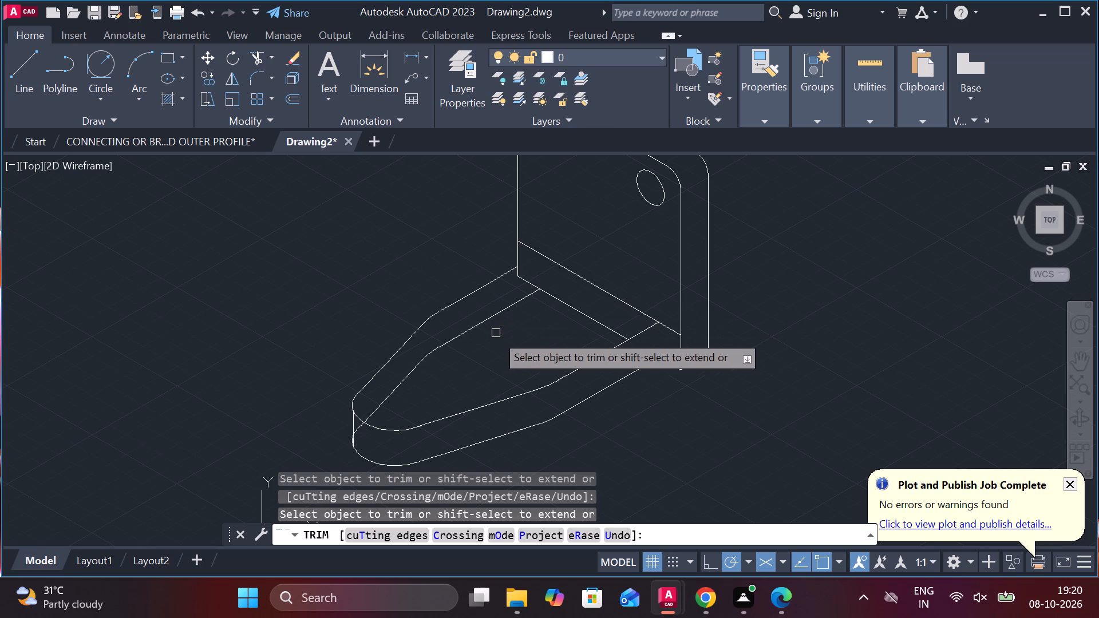
{"action": "middle_click_drag", "start_coordinate": [496, 339], "coordinate": [564, 281]}
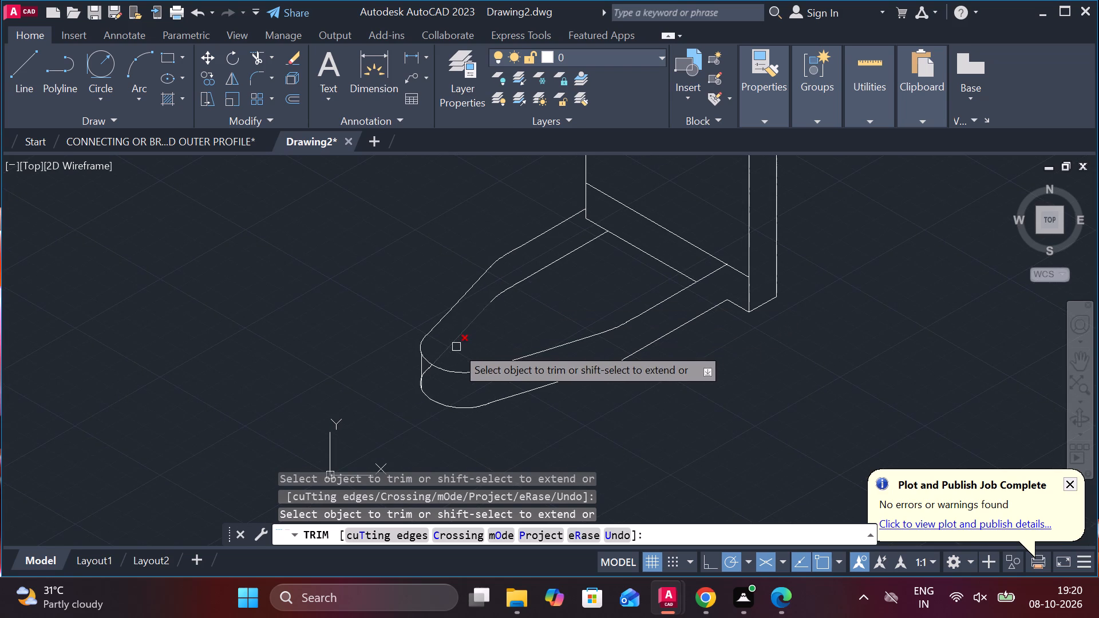
{"action": "left_click", "coordinate": [456, 347]}
{"action": "left_click", "coordinate": [504, 287]}
{"action": "left_click", "coordinate": [524, 274]}
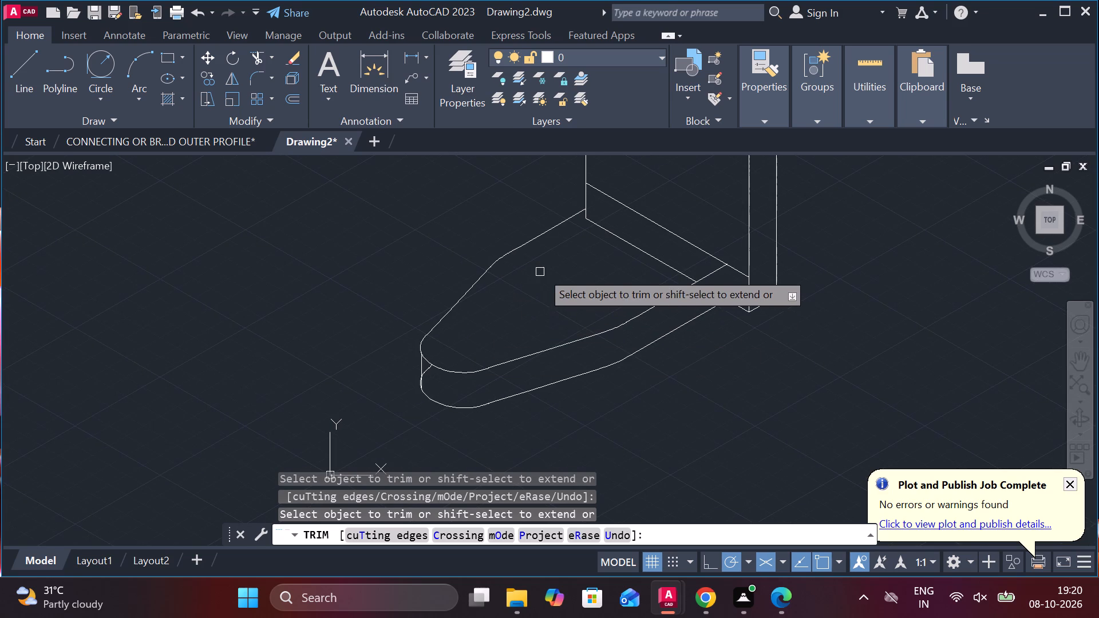
{"action": "scroll", "coordinate": [391, 401], "scroll_direction": "up", "scroll_amount": 2}
{"action": "scroll", "coordinate": [468, 366], "scroll_direction": "up", "scroll_amount": 2}
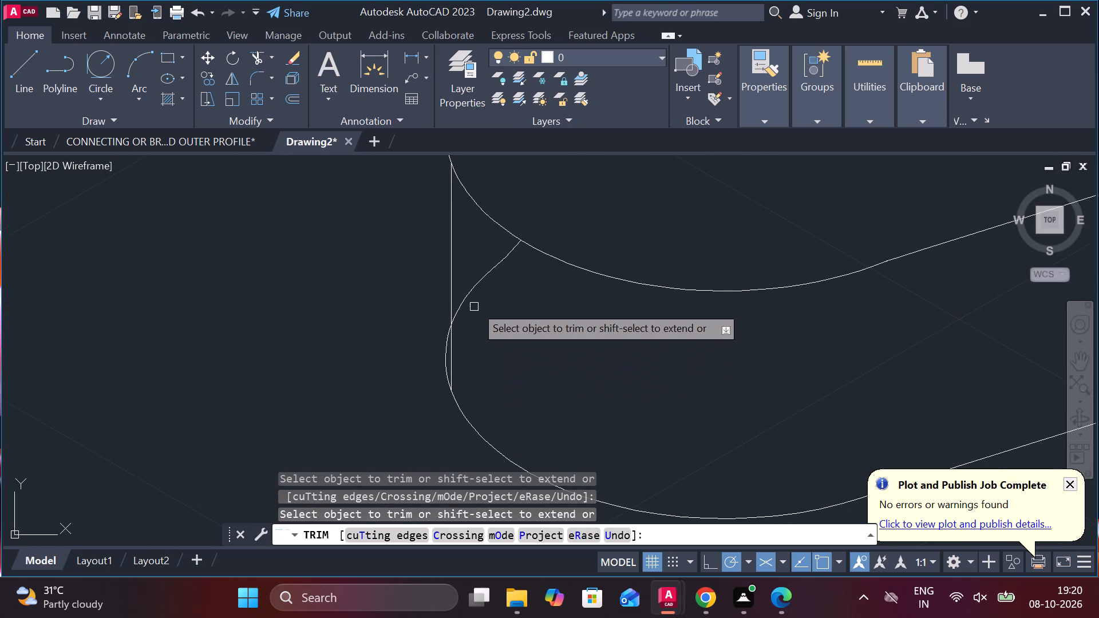
{"action": "key", "text": "Escape"}
Draw a vertical line joining the outermost points of the lower and upper arcs at the arm's round tip.
{"action": "key", "text": "l"}
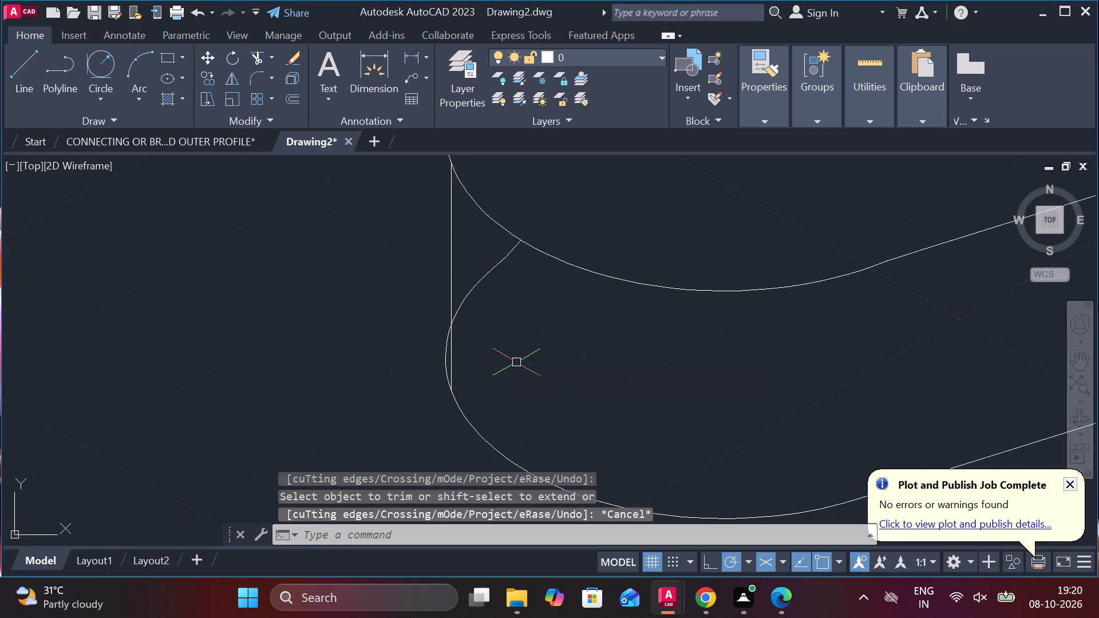
{"action": "key", "text": "Return"}
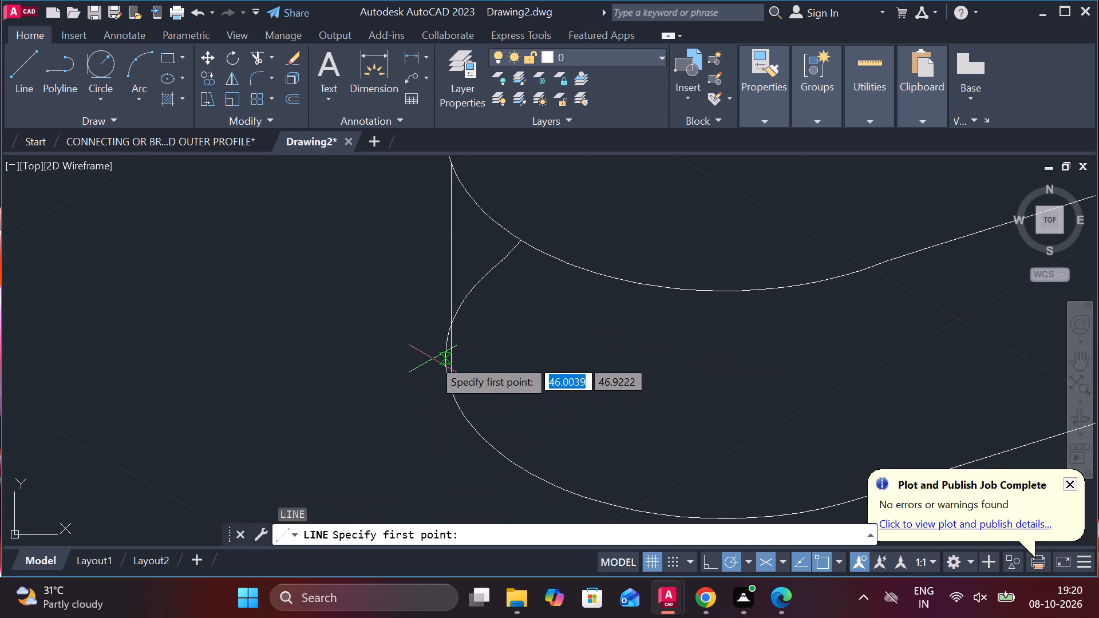
{"action": "left_click", "coordinate": [433, 359]}
{"action": "middle_click_drag", "start_coordinate": [441, 189], "coordinate": [483, 278]}
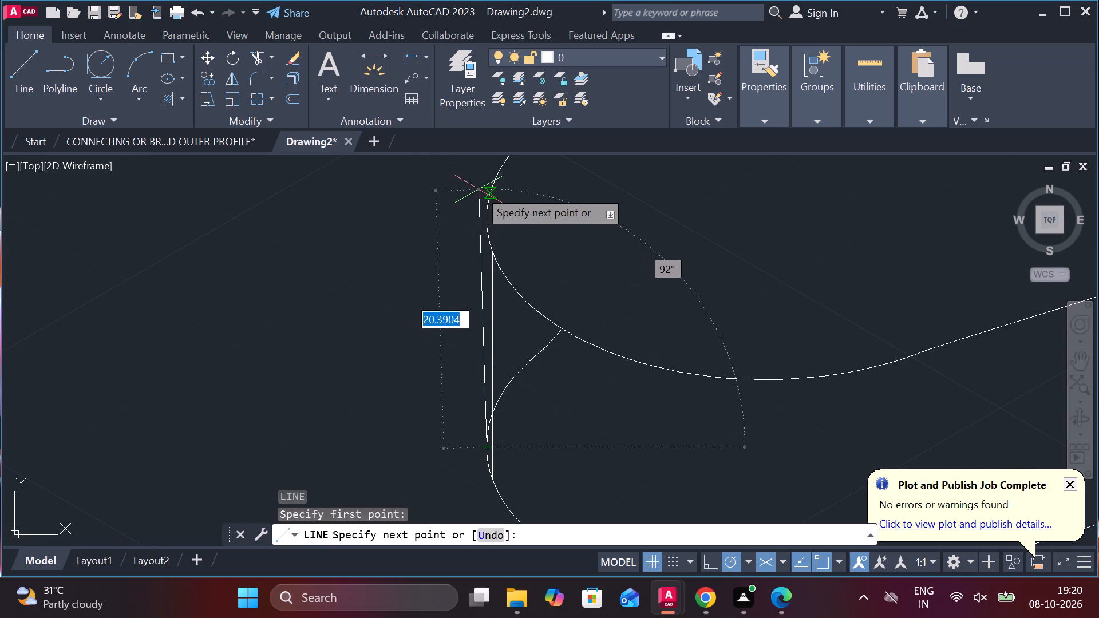
{"action": "left_click", "coordinate": [483, 229]}
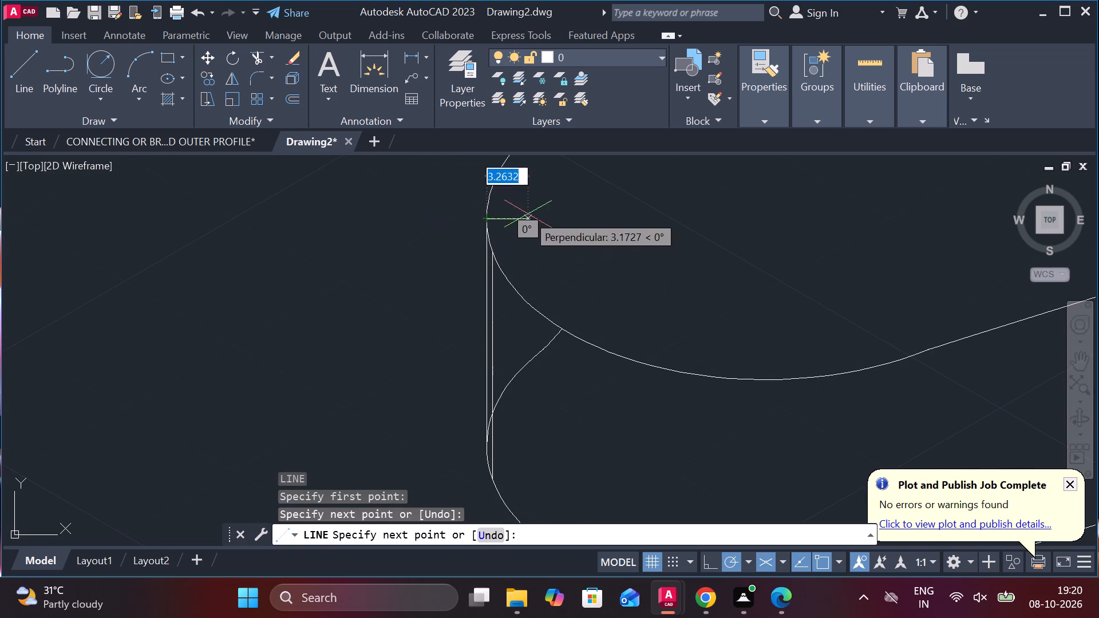
{"action": "key", "text": "Escape"}
Erase the old vertical line just inside the new one at the arm's tip.
{"action": "left_click", "coordinate": [494, 307]}
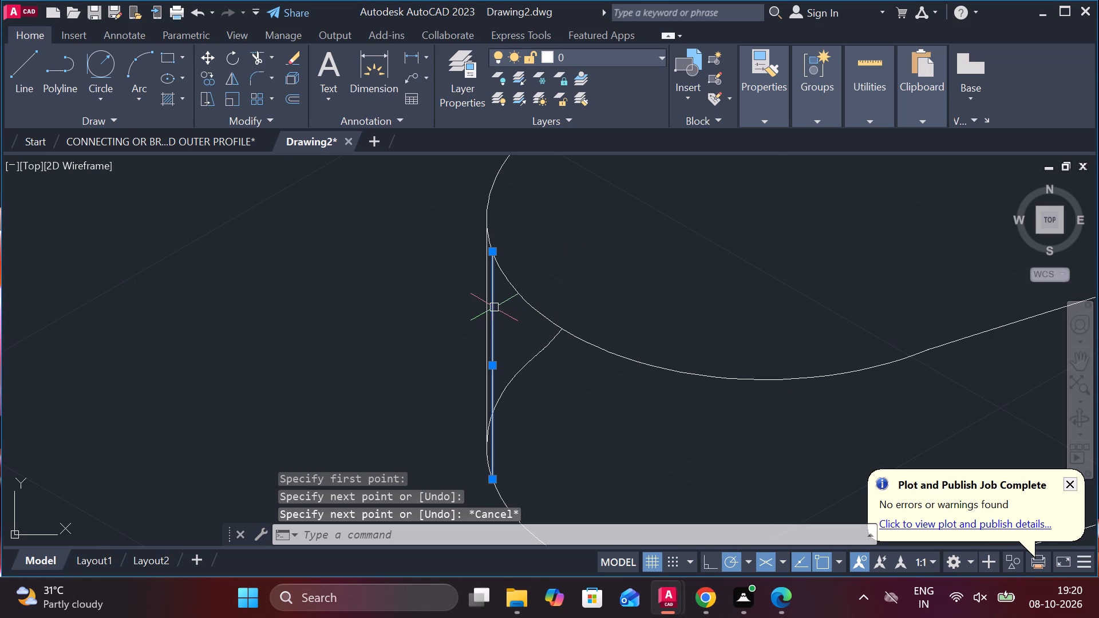
{"action": "type", "text": "E"}
{"action": "key", "text": "space"}
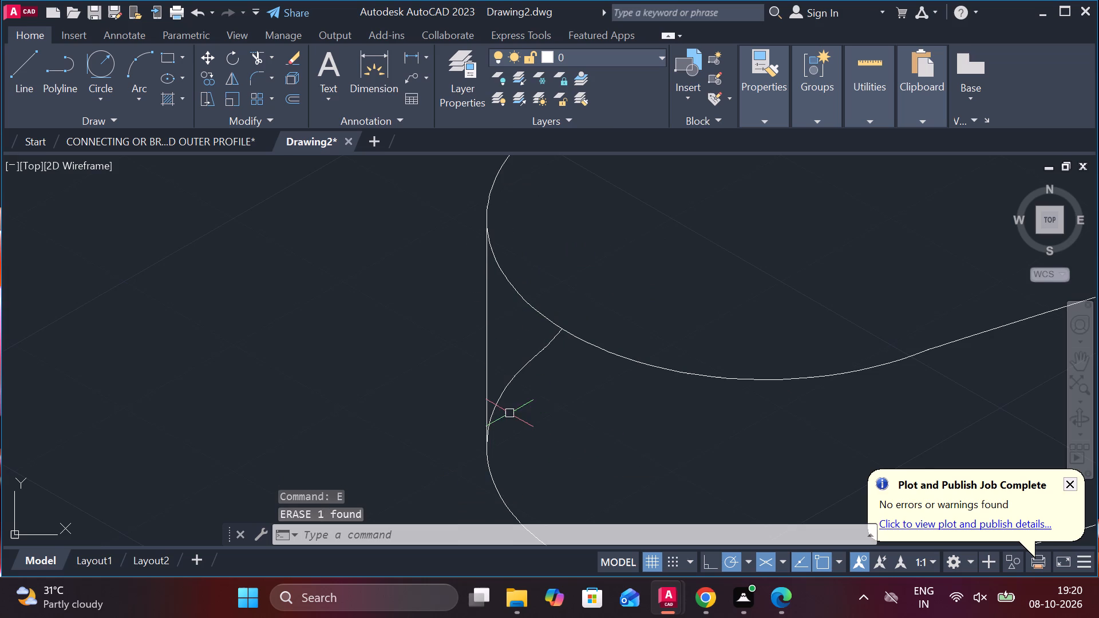
Trim the remaining hidden piece of the lower tip arc between the vertical tip line and the upper arc.
{"action": "scroll", "coordinate": [509, 411], "scroll_direction": "down", "scroll_amount": 3}
{"action": "scroll", "coordinate": [540, 431], "scroll_direction": "up", "scroll_amount": 2}
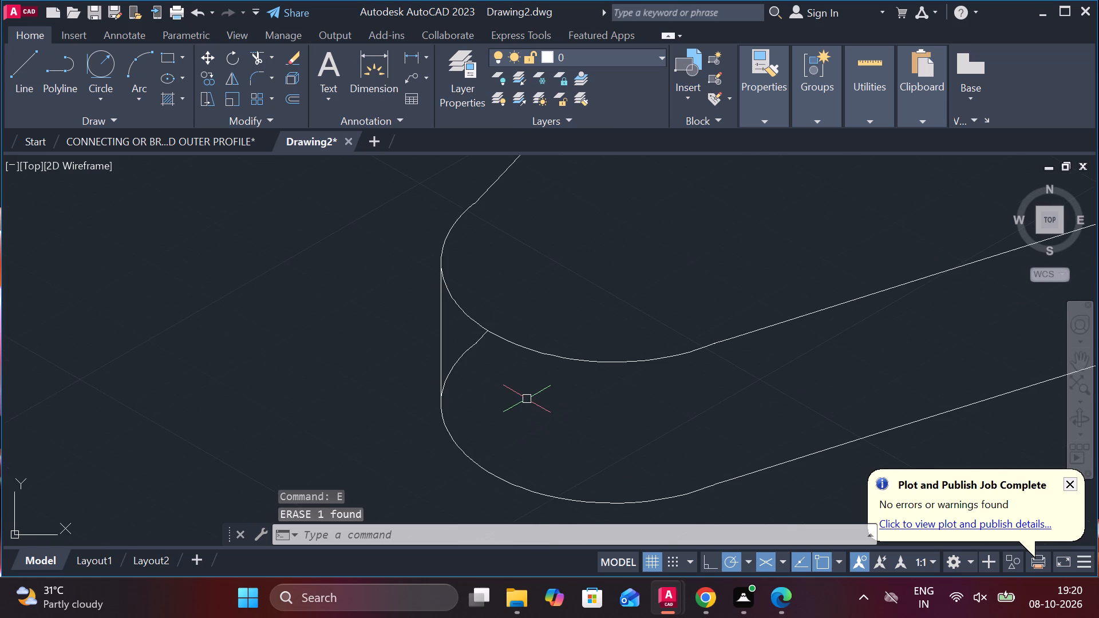
{"action": "type", "text": "TR"}
{"action": "key", "text": "space"}
{"action": "left_click", "coordinate": [470, 339]}
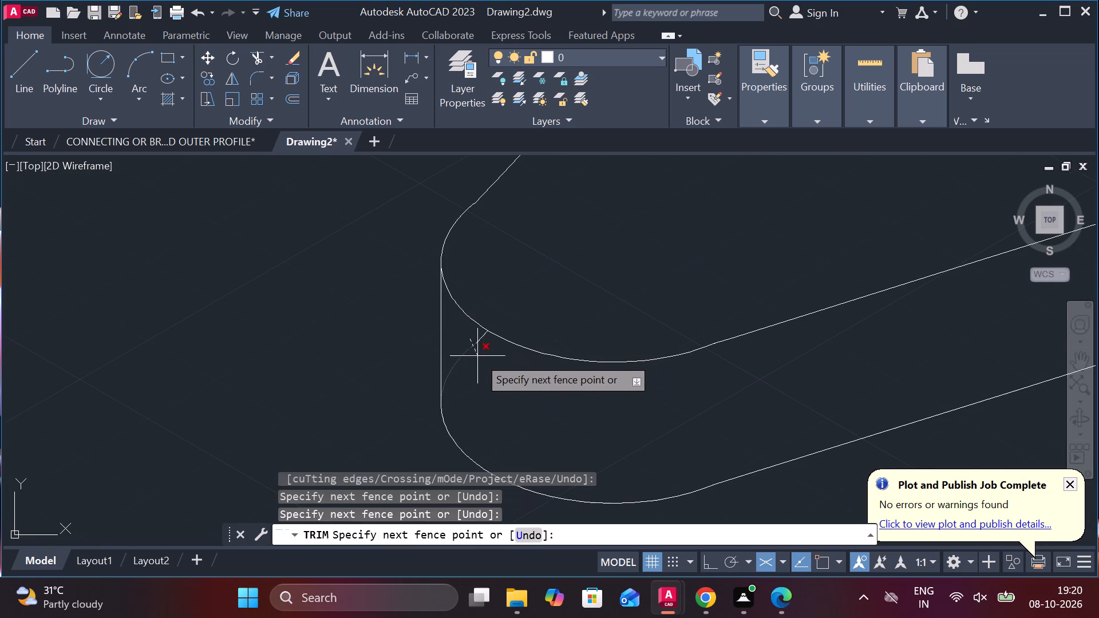
{"action": "left_click", "coordinate": [480, 359]}
{"action": "left_click", "coordinate": [480, 342]}
{"action": "scroll", "coordinate": [486, 377], "scroll_direction": "down", "scroll_amount": 4}
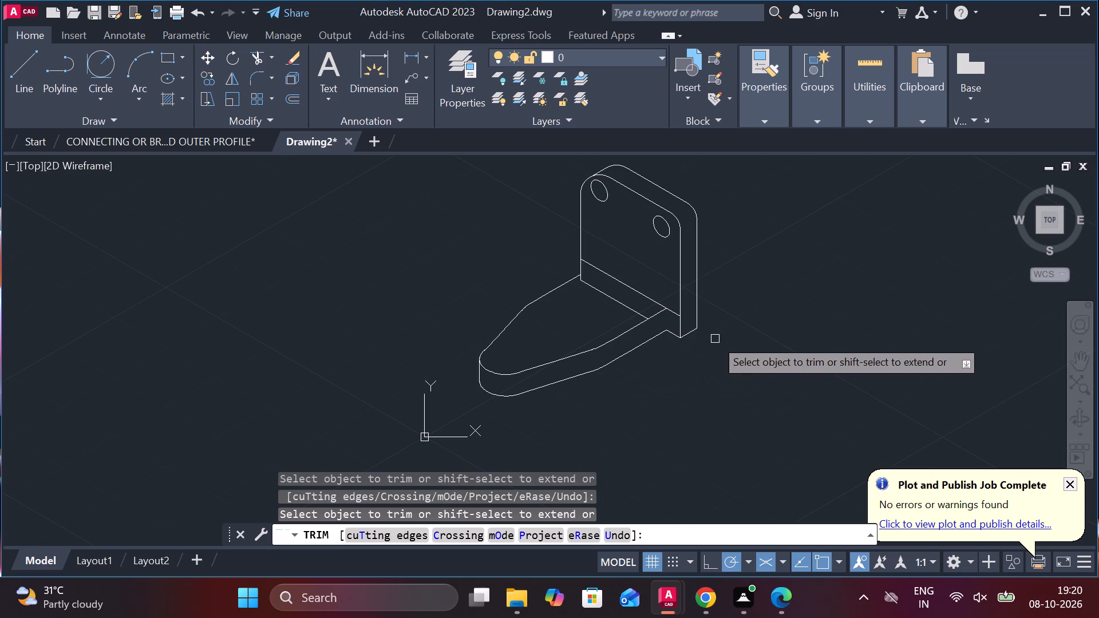
{"action": "middle_click_drag", "start_coordinate": [715, 334], "coordinate": [698, 368]}
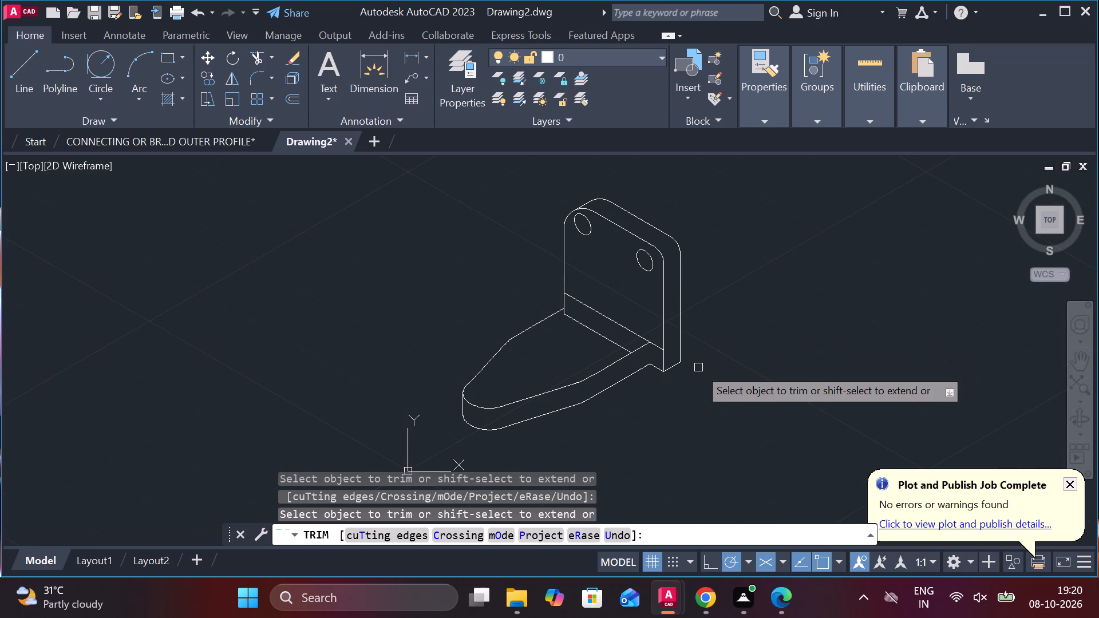
{"action": "scroll", "coordinate": [698, 363], "scroll_direction": "up", "scroll_amount": 1}
{"action": "key", "text": "Escape"}
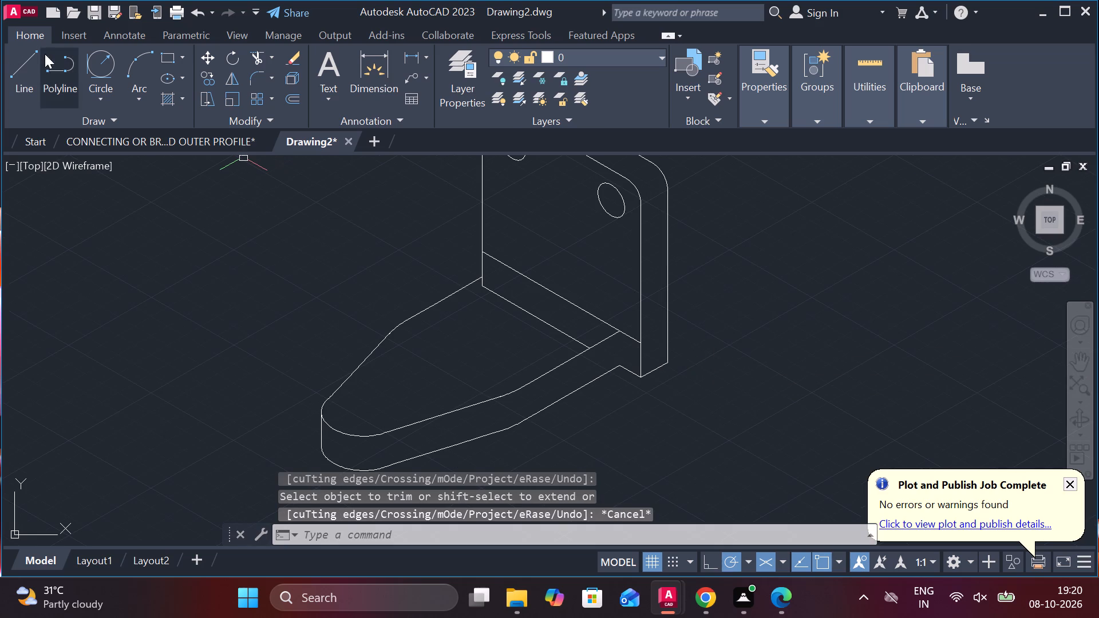
Draw a vertical line about 90 long downward from the midpoint of the plate's front-face top edge, past the line above the base edge.
{"action": "left_click", "coordinate": [30, 62]}
{"action": "scroll", "coordinate": [363, 216], "scroll_direction": "down", "scroll_amount": 1}
{"action": "middle_click_drag", "start_coordinate": [363, 216], "coordinate": [435, 274]}
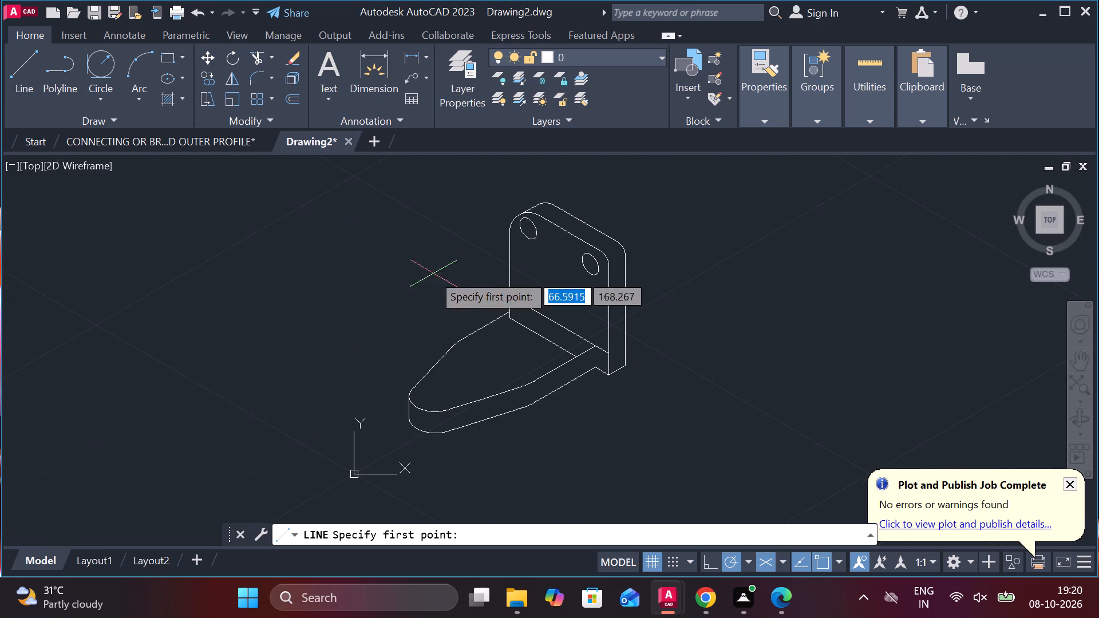
{"action": "left_click", "coordinate": [571, 235]}
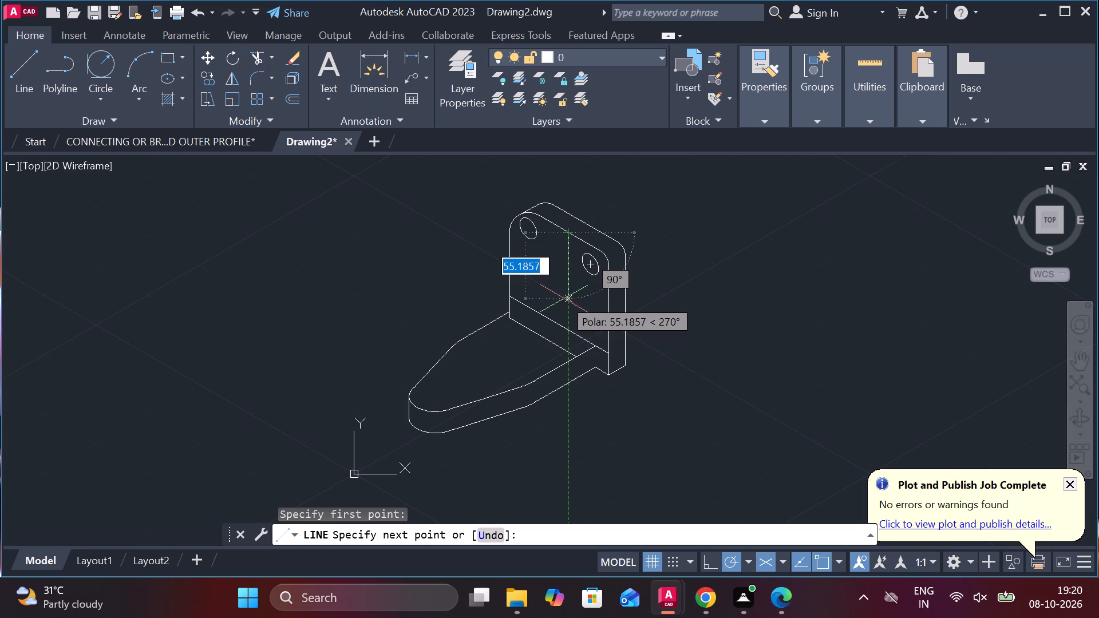
{"action": "scroll", "coordinate": [564, 299], "scroll_direction": "up", "scroll_amount": 1}
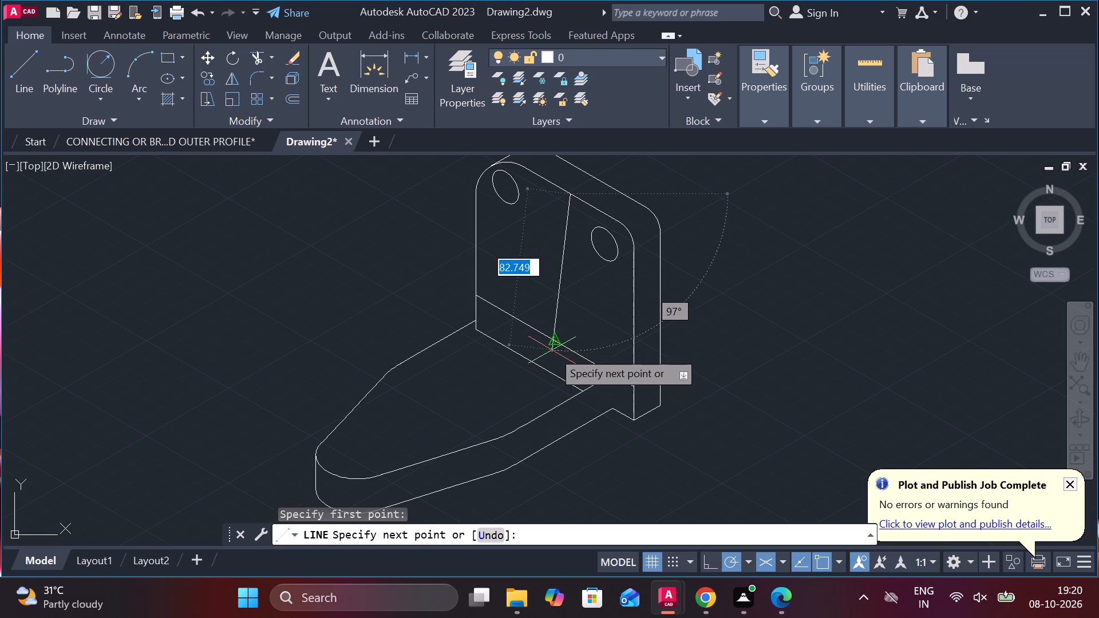
{"action": "scroll", "coordinate": [554, 356], "scroll_direction": "up", "scroll_amount": 2}
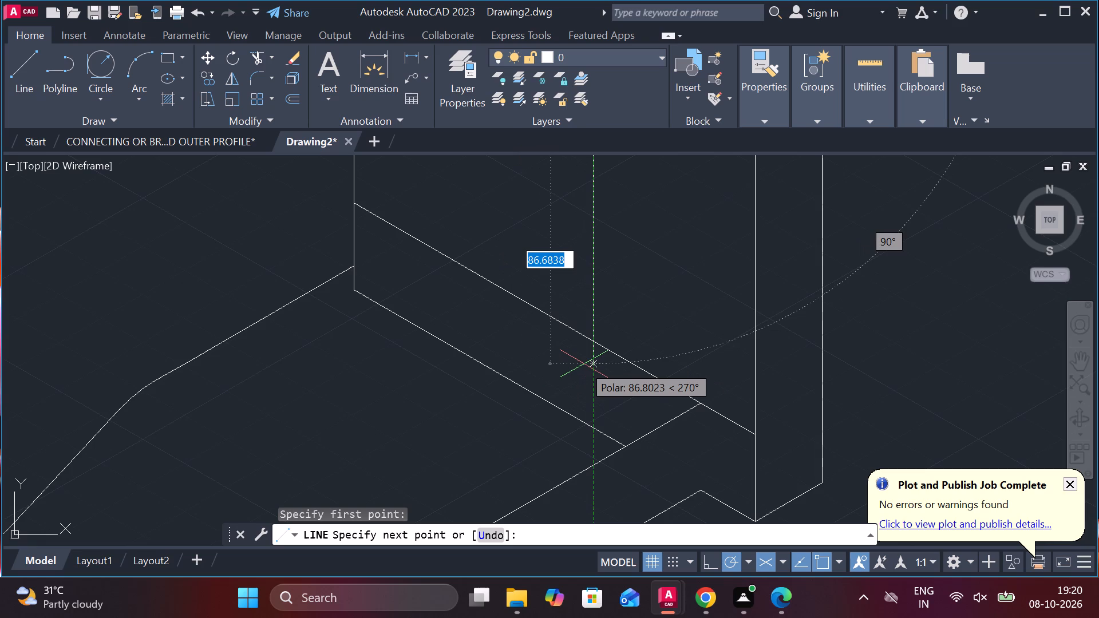
{"action": "scroll", "coordinate": [584, 364], "scroll_direction": "down", "scroll_amount": 2}
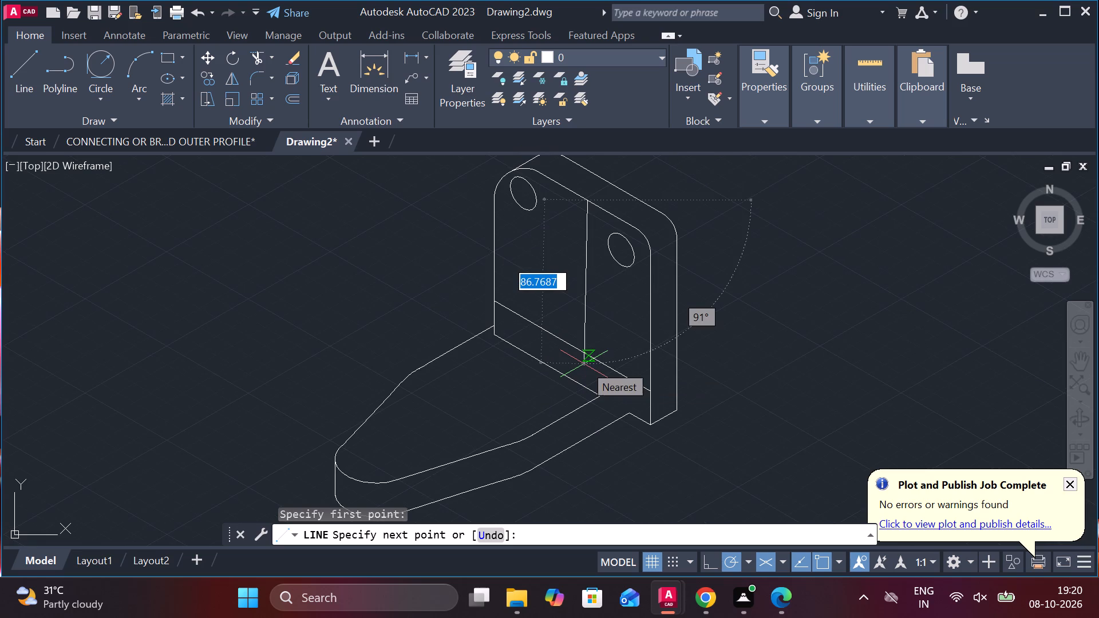
{"action": "scroll", "coordinate": [578, 374], "scroll_direction": "up", "scroll_amount": 1}
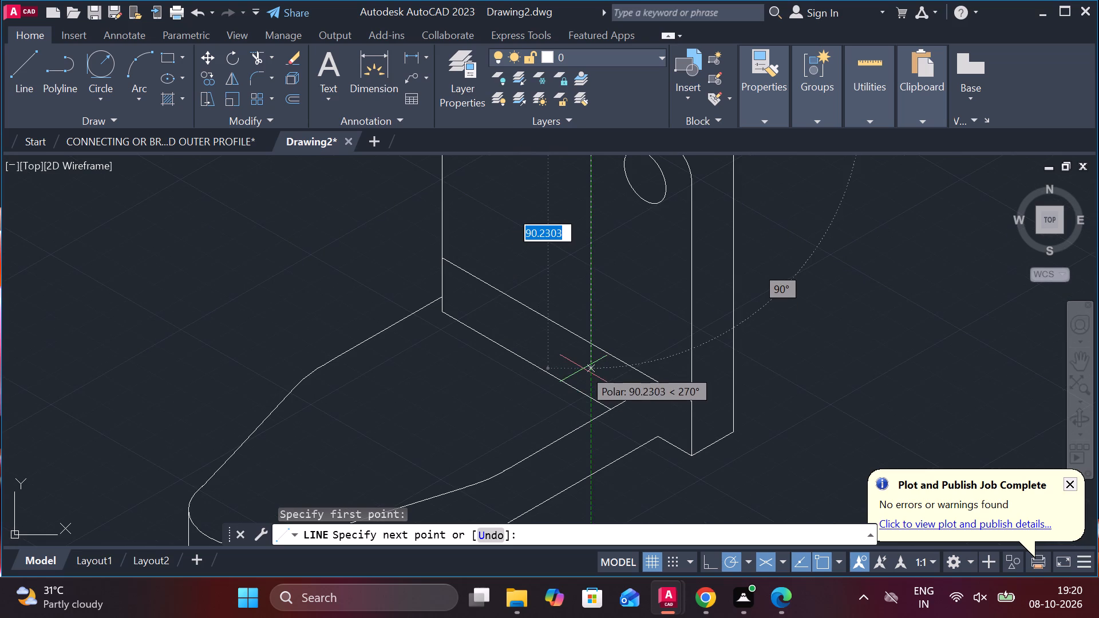
{"action": "left_click", "coordinate": [583, 369]}
{"action": "key", "text": "Escape"}
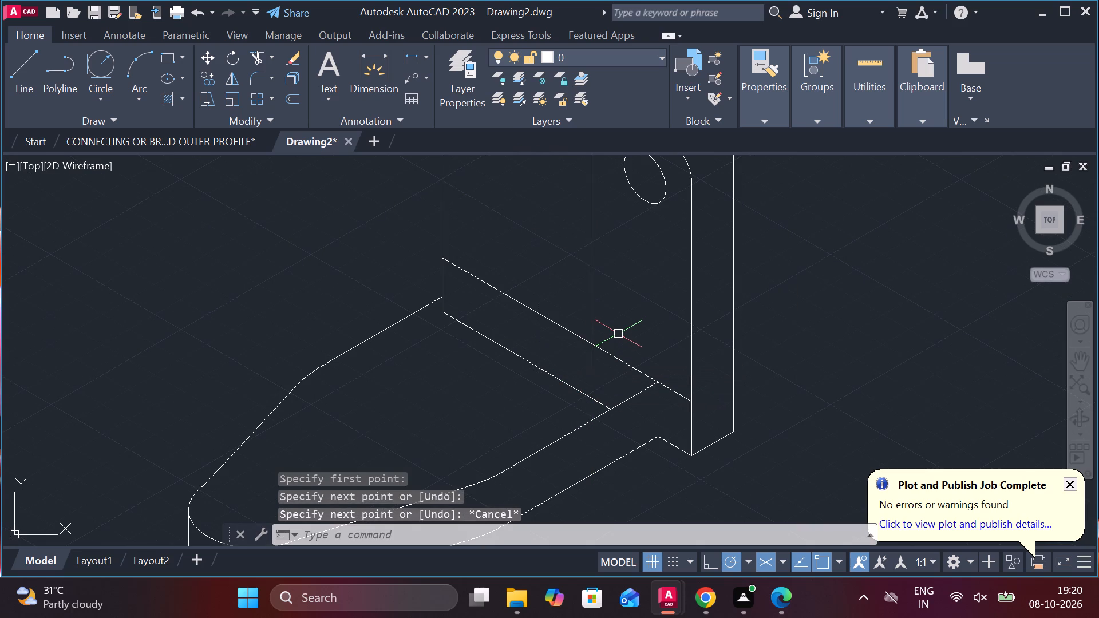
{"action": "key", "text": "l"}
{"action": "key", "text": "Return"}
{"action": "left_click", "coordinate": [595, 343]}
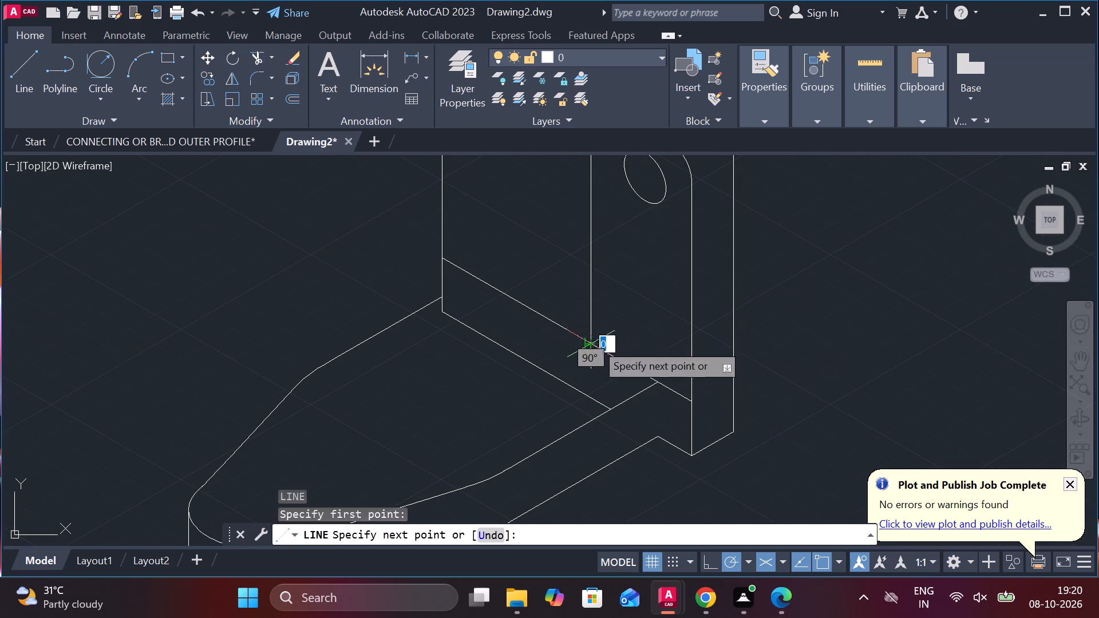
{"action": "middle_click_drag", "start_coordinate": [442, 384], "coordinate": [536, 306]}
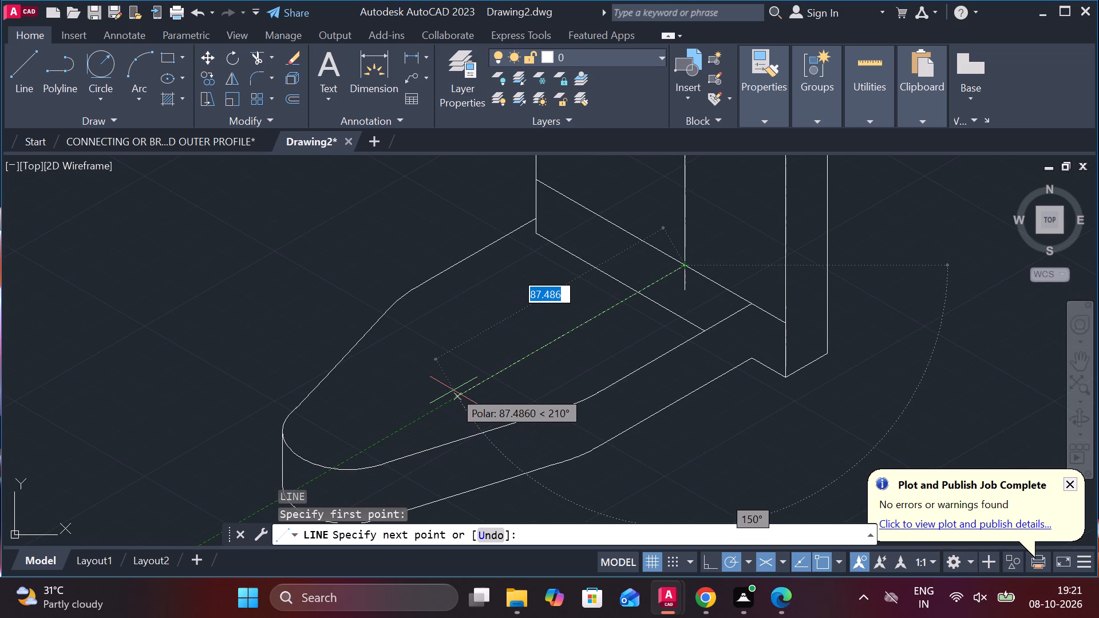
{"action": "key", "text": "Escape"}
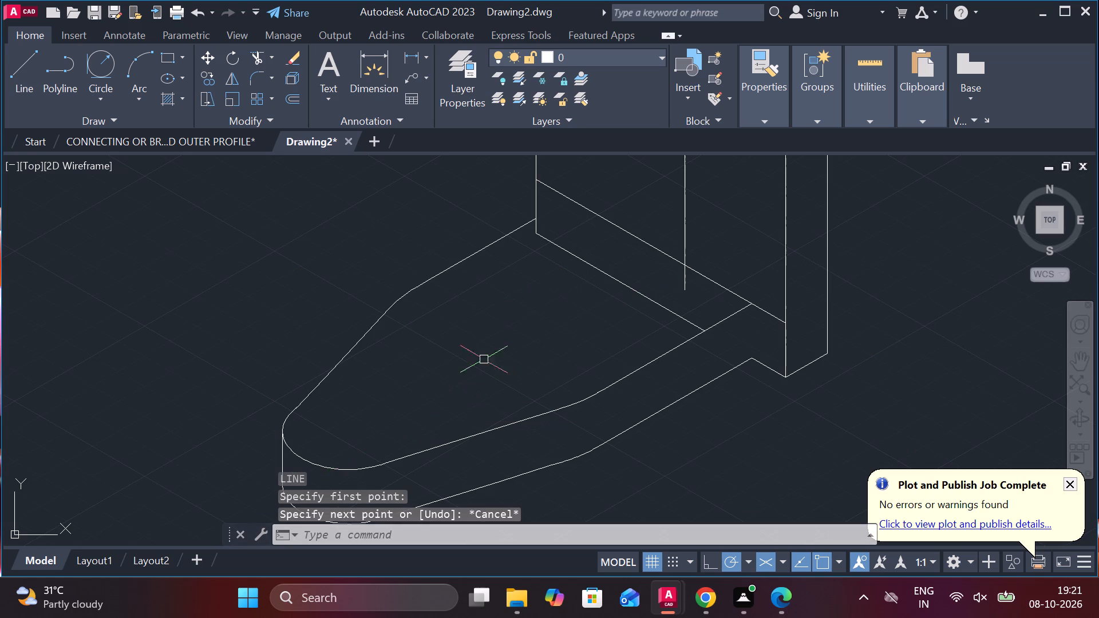
Draw a 60-long line at 210° along the arm's top face from the midpoint of the plate's bottom front edge.
{"action": "key", "text": "l"}
{"action": "key", "text": "Return"}
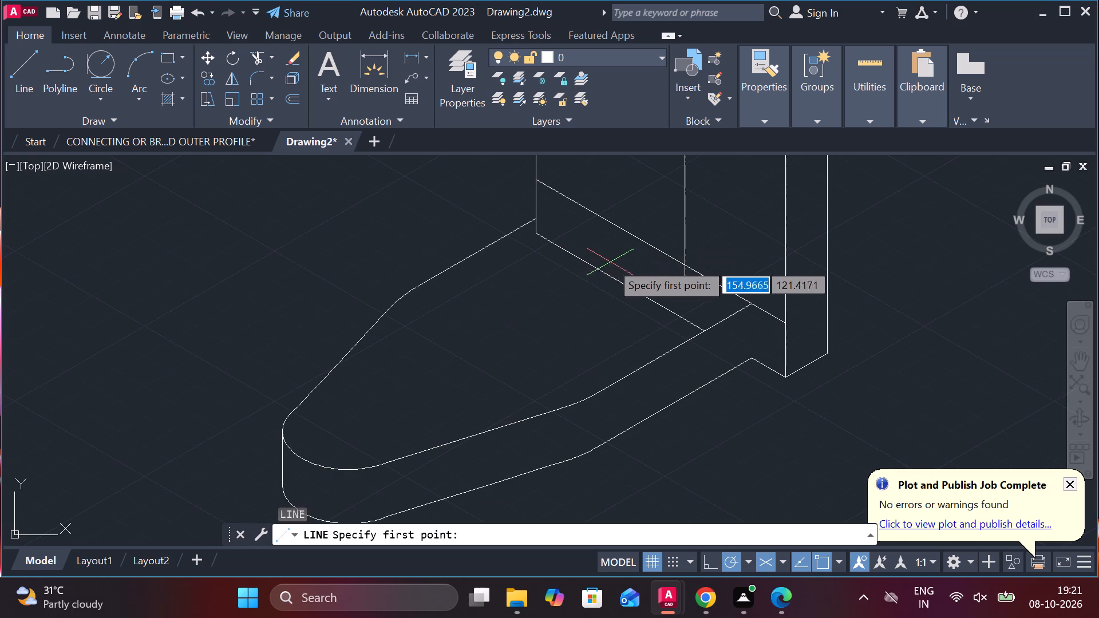
{"action": "left_click", "coordinate": [622, 282]}
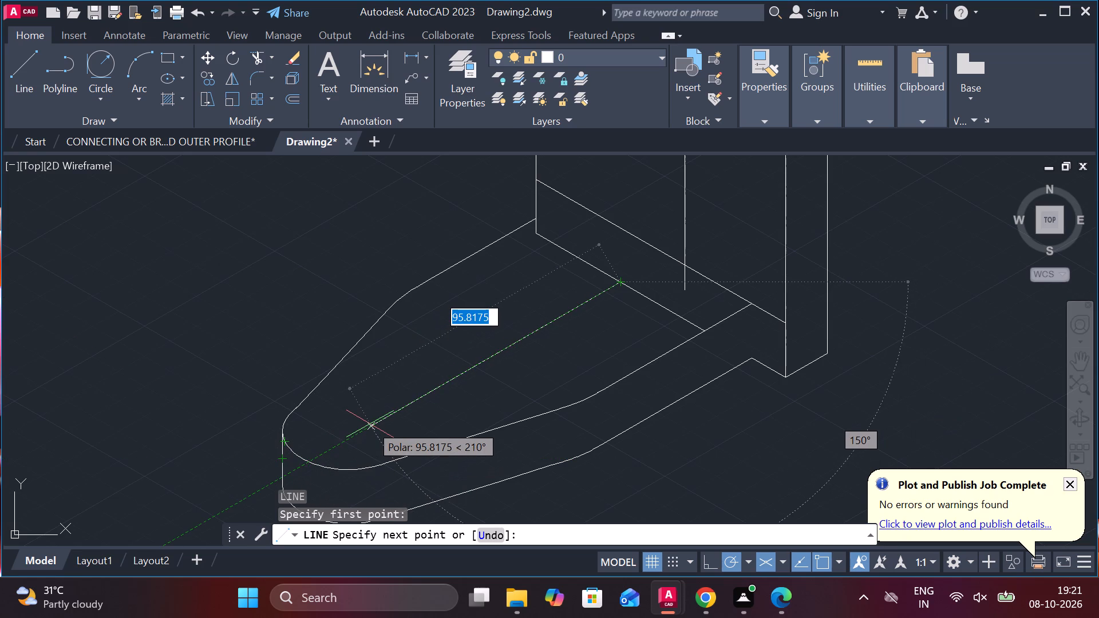
{"action": "type", "text": "60"}
{"action": "key", "text": "Return"}
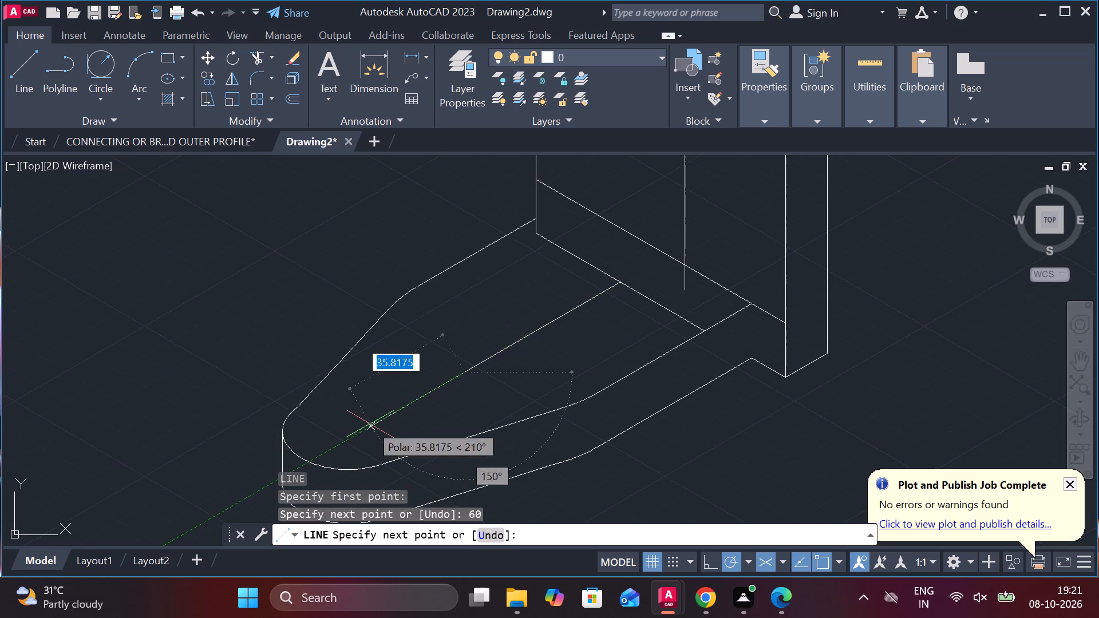
{"action": "key", "text": "Escape"}
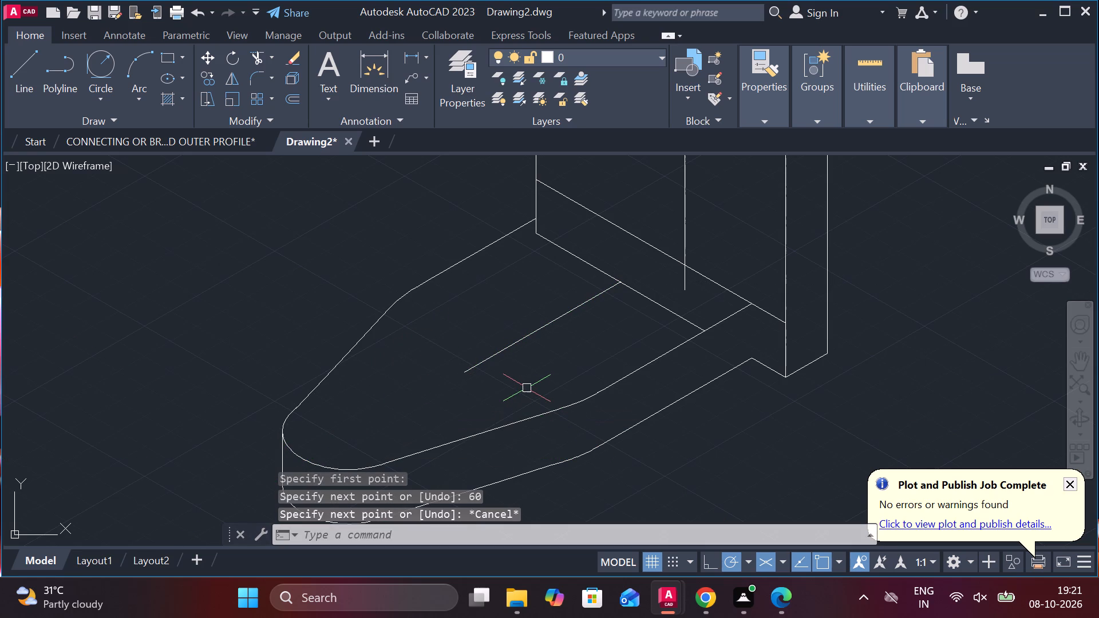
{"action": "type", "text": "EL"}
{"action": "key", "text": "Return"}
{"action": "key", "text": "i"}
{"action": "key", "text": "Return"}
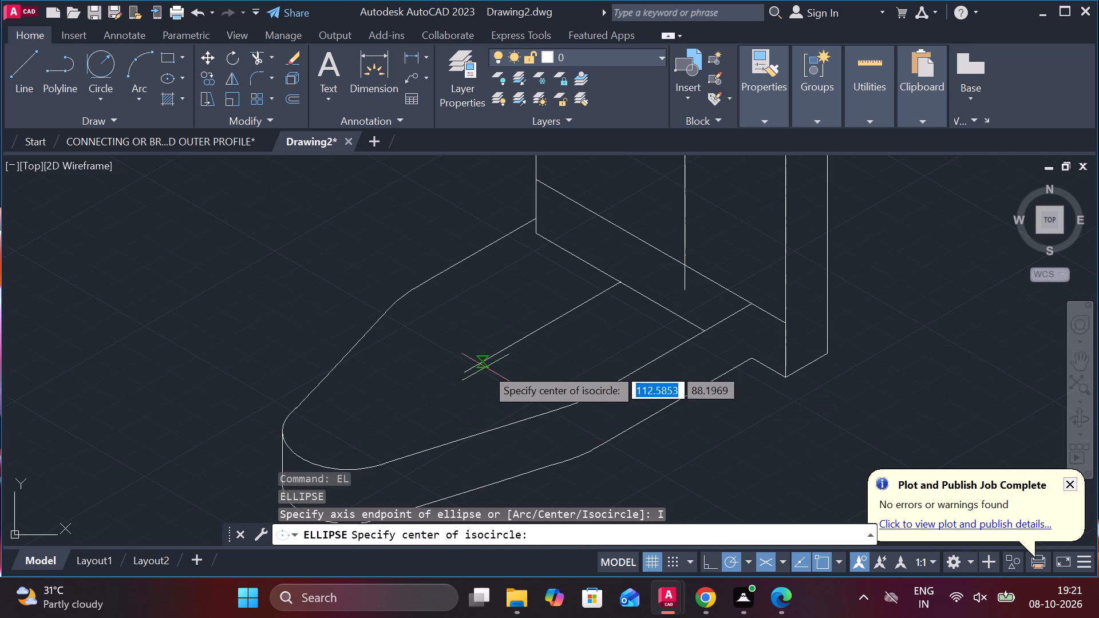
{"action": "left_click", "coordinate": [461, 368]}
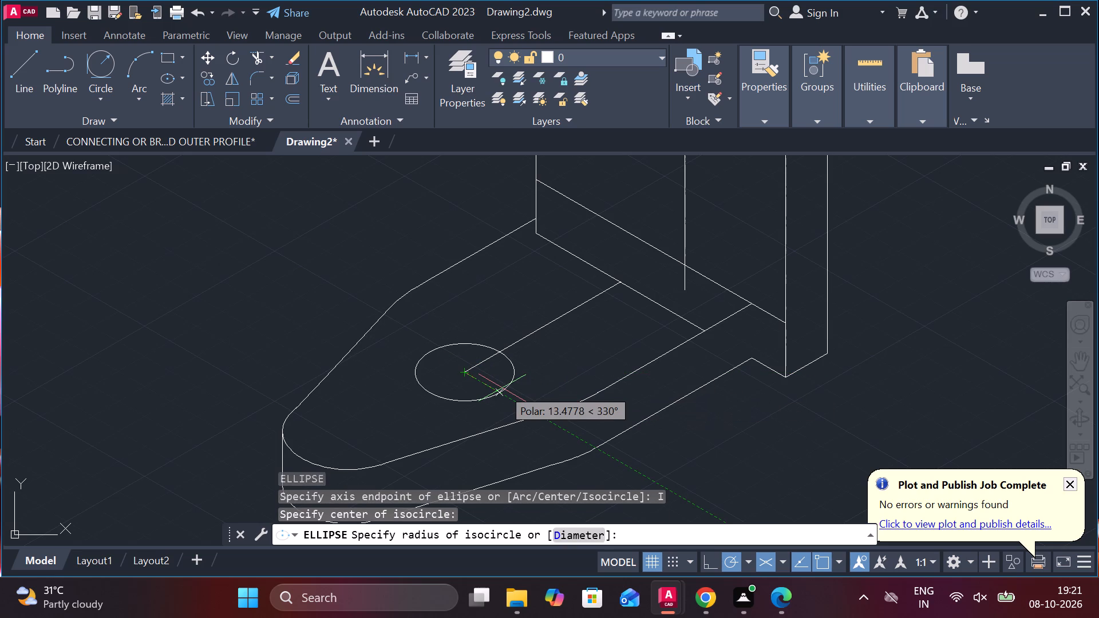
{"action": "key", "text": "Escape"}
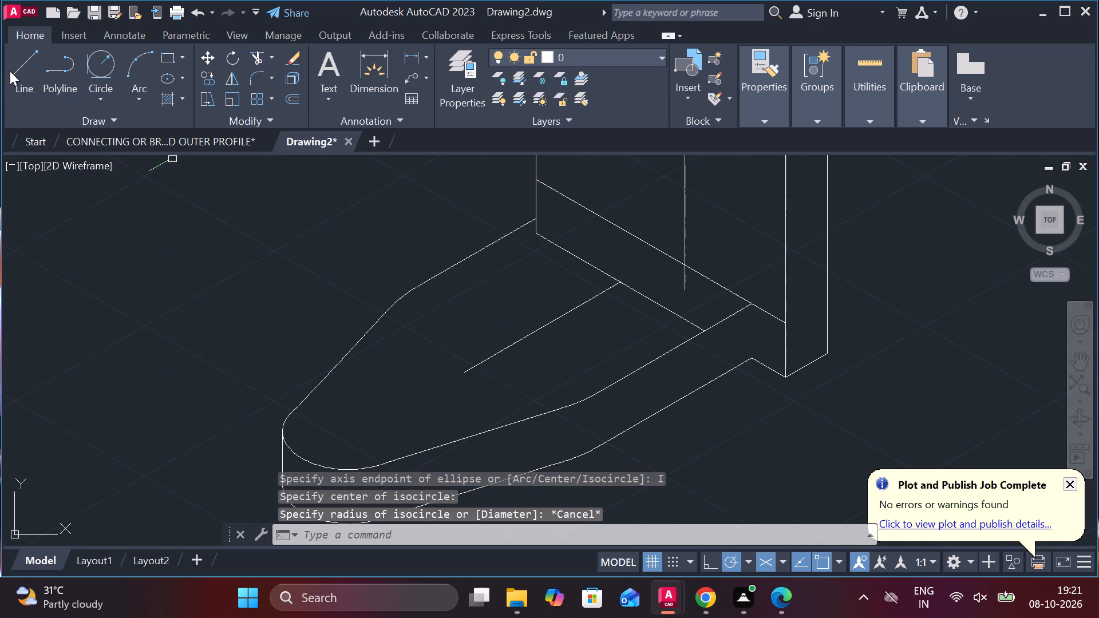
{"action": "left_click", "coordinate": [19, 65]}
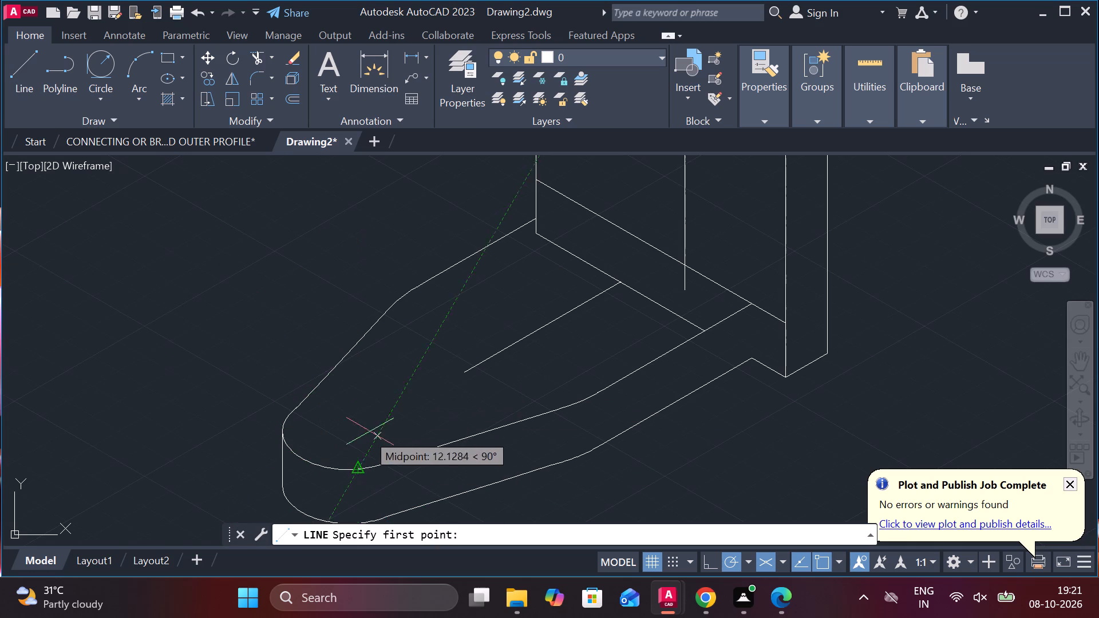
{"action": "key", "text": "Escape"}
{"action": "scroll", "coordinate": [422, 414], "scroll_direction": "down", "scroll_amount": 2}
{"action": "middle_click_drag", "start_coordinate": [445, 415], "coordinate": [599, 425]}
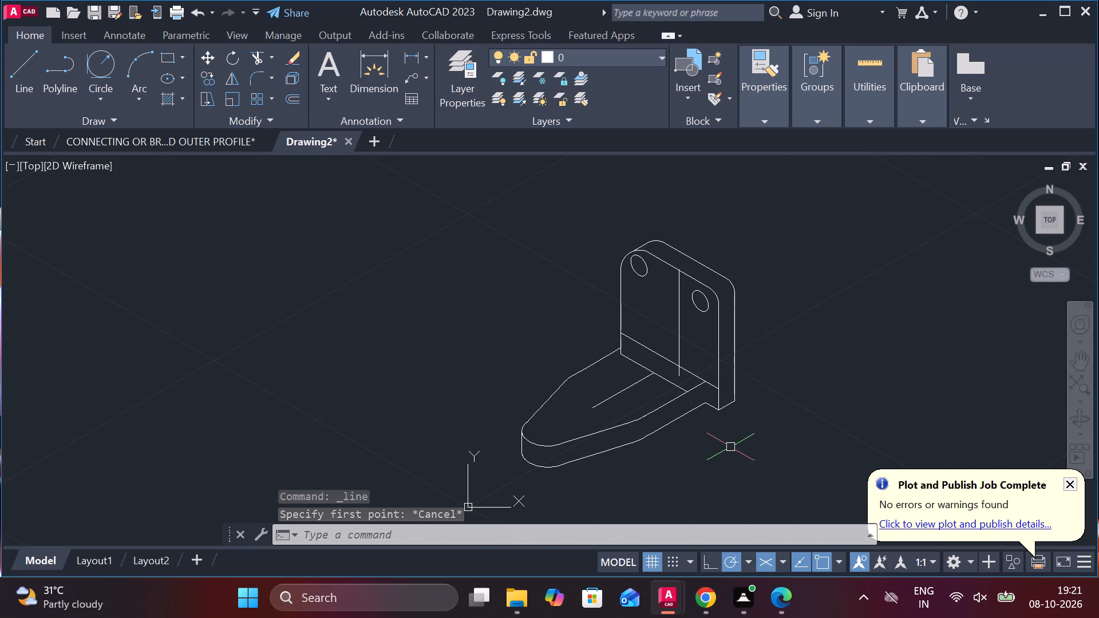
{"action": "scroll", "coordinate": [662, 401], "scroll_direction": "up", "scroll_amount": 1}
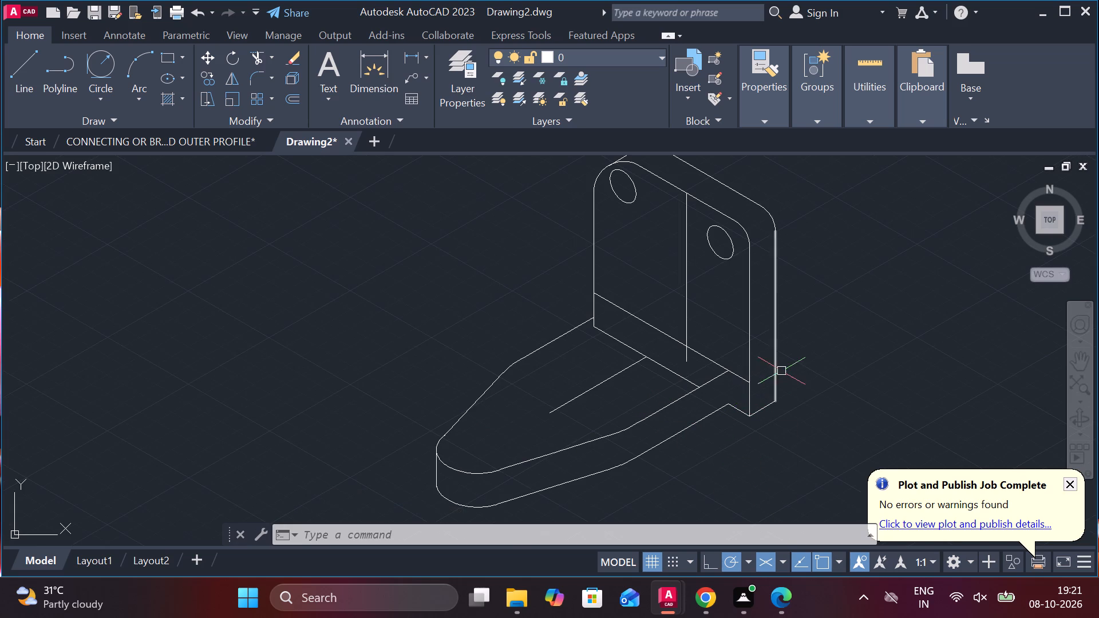
Erase the vertical centre line on the plate's front face and the 60-long centre line on the arm's top face.
{"action": "middle_click_drag", "start_coordinate": [787, 398], "coordinate": [756, 437]}
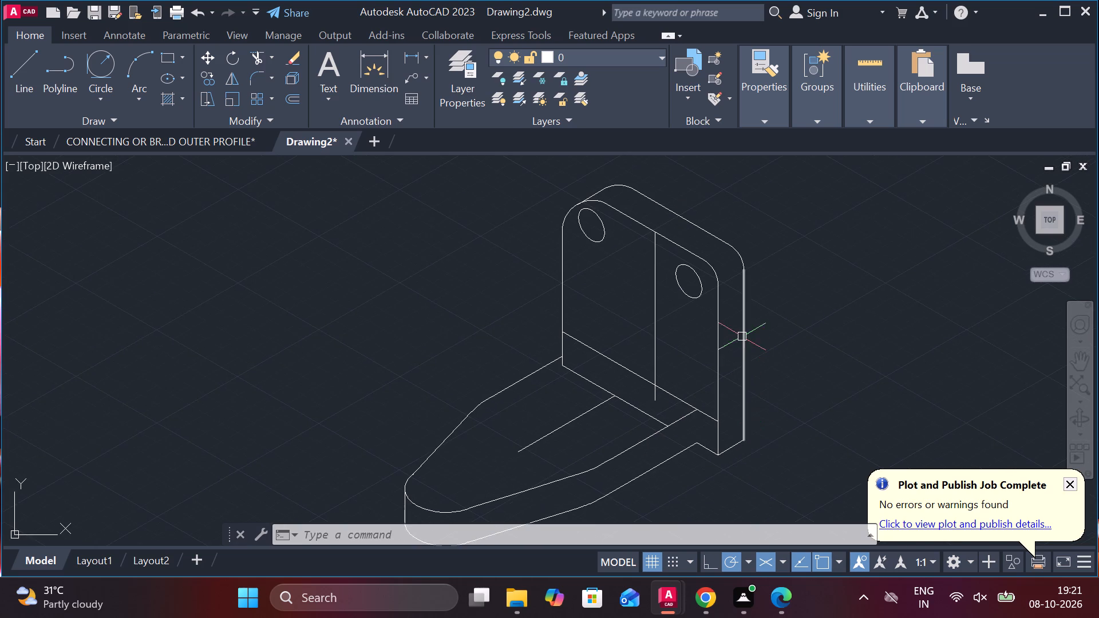
{"action": "left_click", "coordinate": [656, 288]}
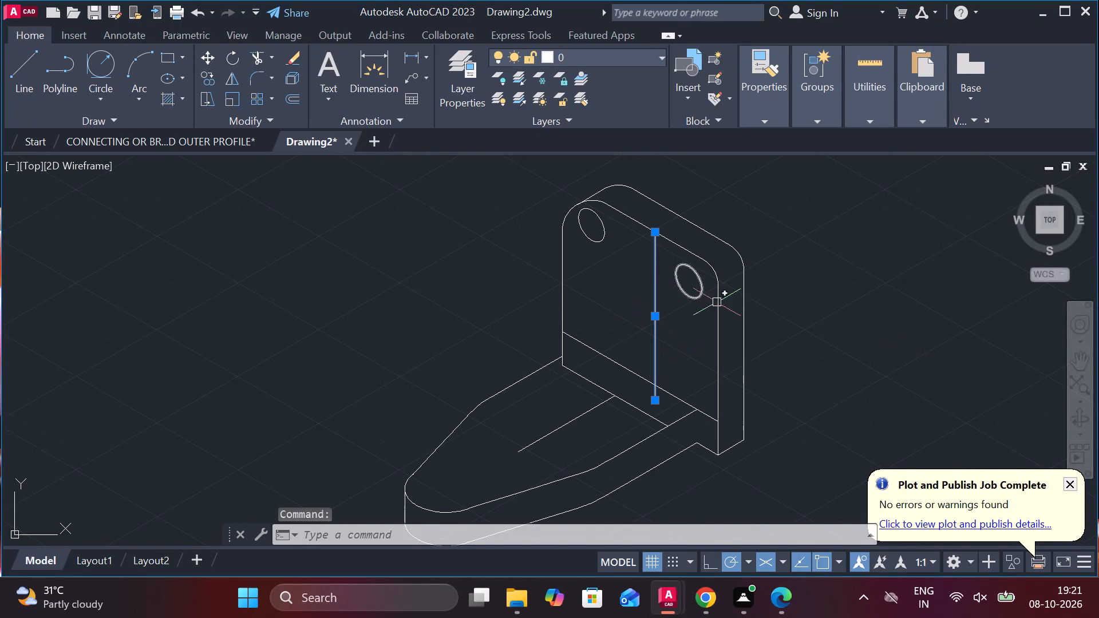
{"action": "type", "text": "E"}
{"action": "key", "text": "space"}
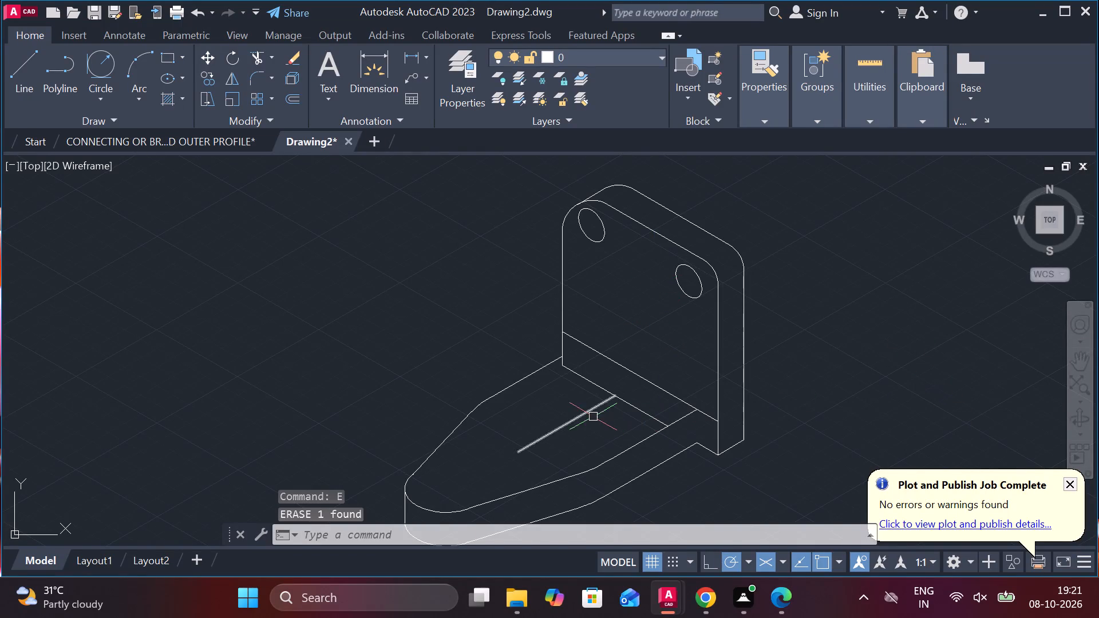
{"action": "left_click", "coordinate": [580, 417]}
{"action": "type", "text": "E"}
{"action": "key", "text": "space"}
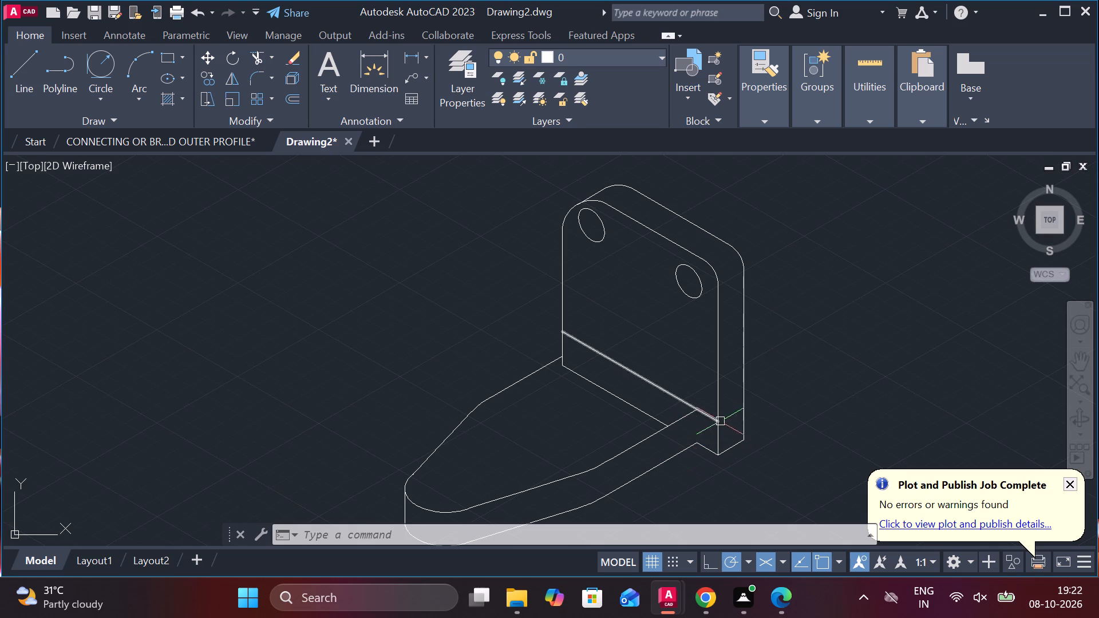
Erase the lower inclined line at the plate's bottom front edge, below the line crossing the plate face.
{"action": "left_click", "coordinate": [650, 415]}
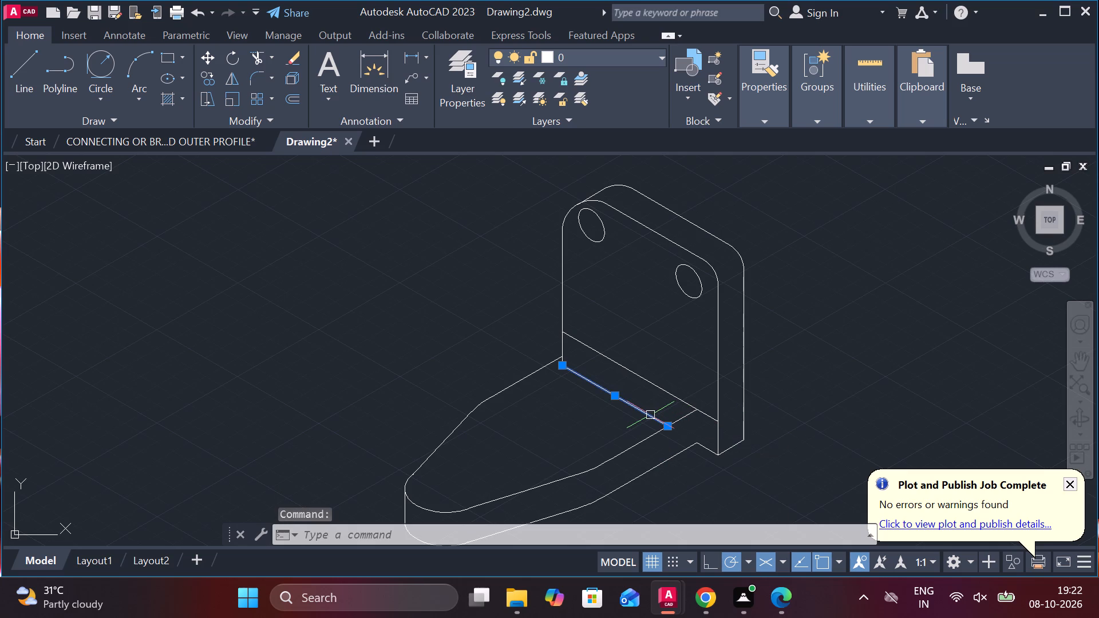
{"action": "type", "text": "E"}
{"action": "key", "text": "space"}
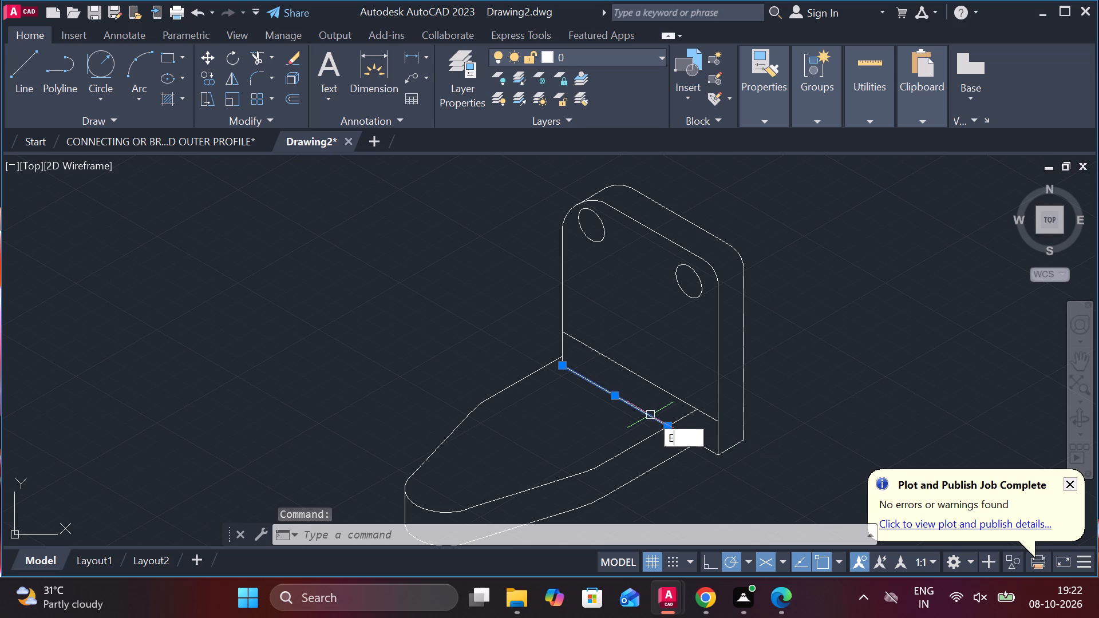
Trim the short stub of the plate's vertical front edge that hangs below the arm's back edge.
{"action": "scroll", "coordinate": [571, 390], "scroll_direction": "up", "scroll_amount": 1}
{"action": "key", "text": "r"}
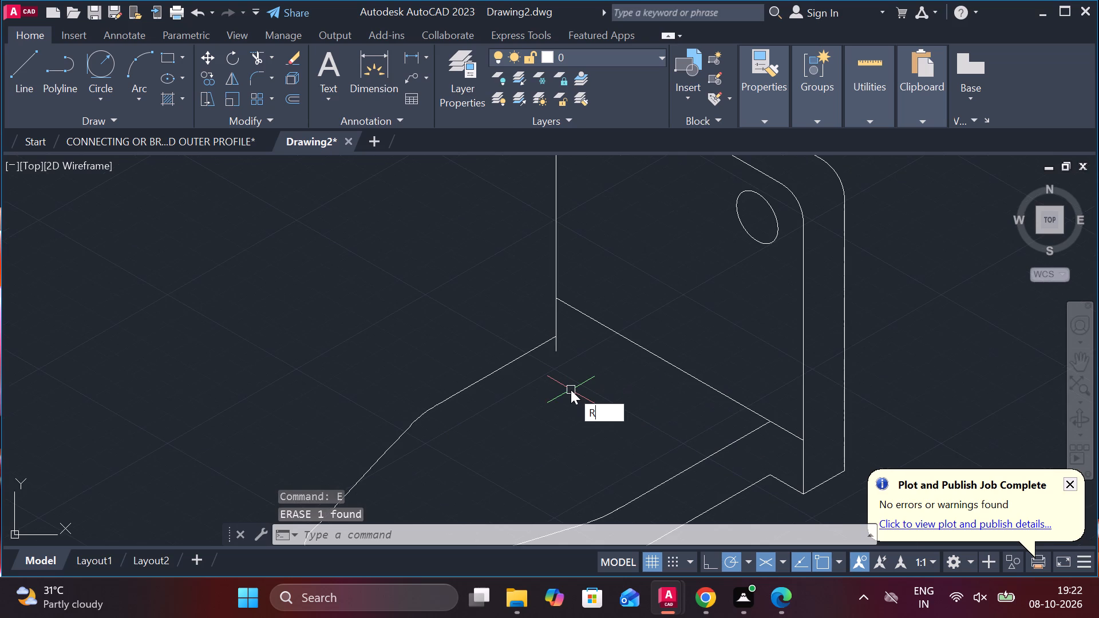
{"action": "key", "text": "Escape"}
{"action": "type", "text": "TR"}
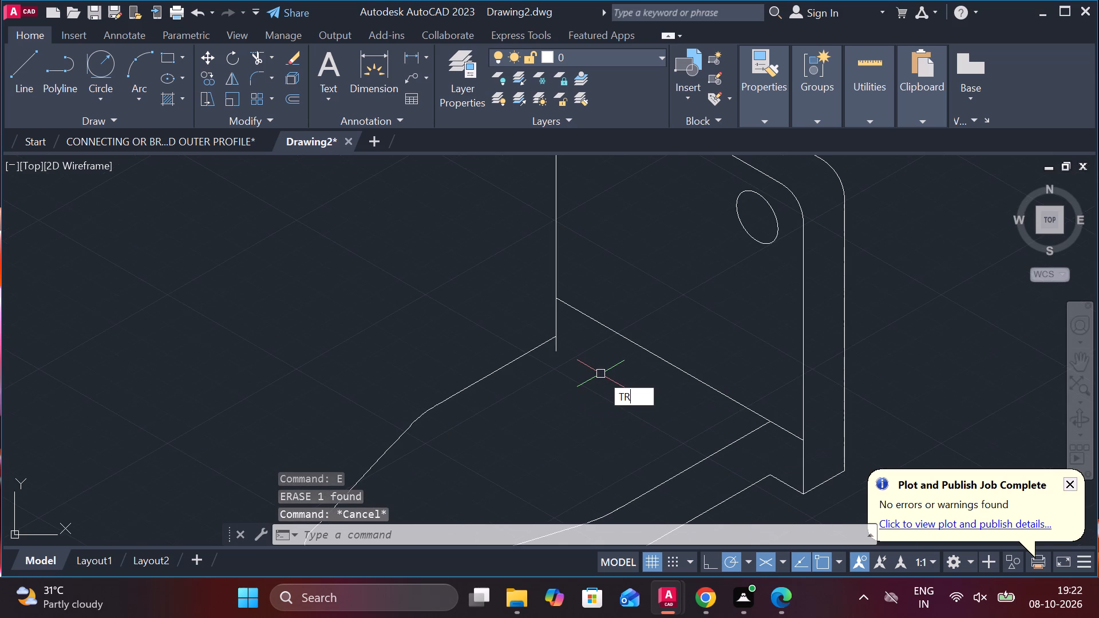
{"action": "key", "text": "space"}
{"action": "left_click", "coordinate": [556, 348]}
{"action": "scroll", "coordinate": [587, 367], "scroll_direction": "down", "scroll_amount": 2}
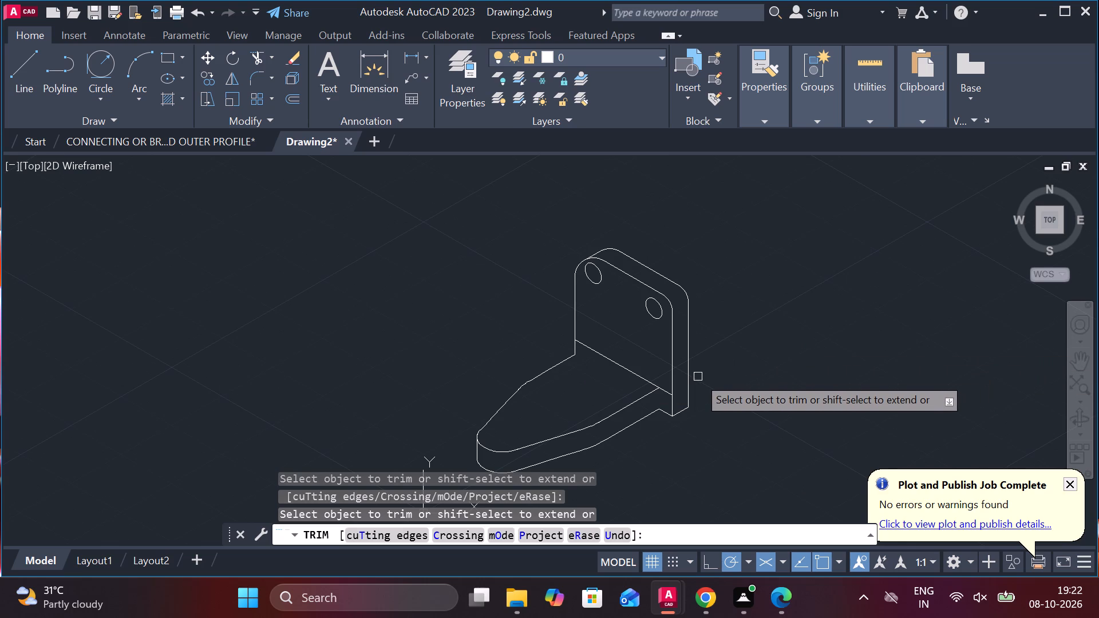
{"action": "key", "text": "Escape"}
Draw a 60-long line at 210° along the arm's top face from the midpoint of the inclined line across the plate.
{"action": "key", "text": "l"}
{"action": "key", "text": "Return"}
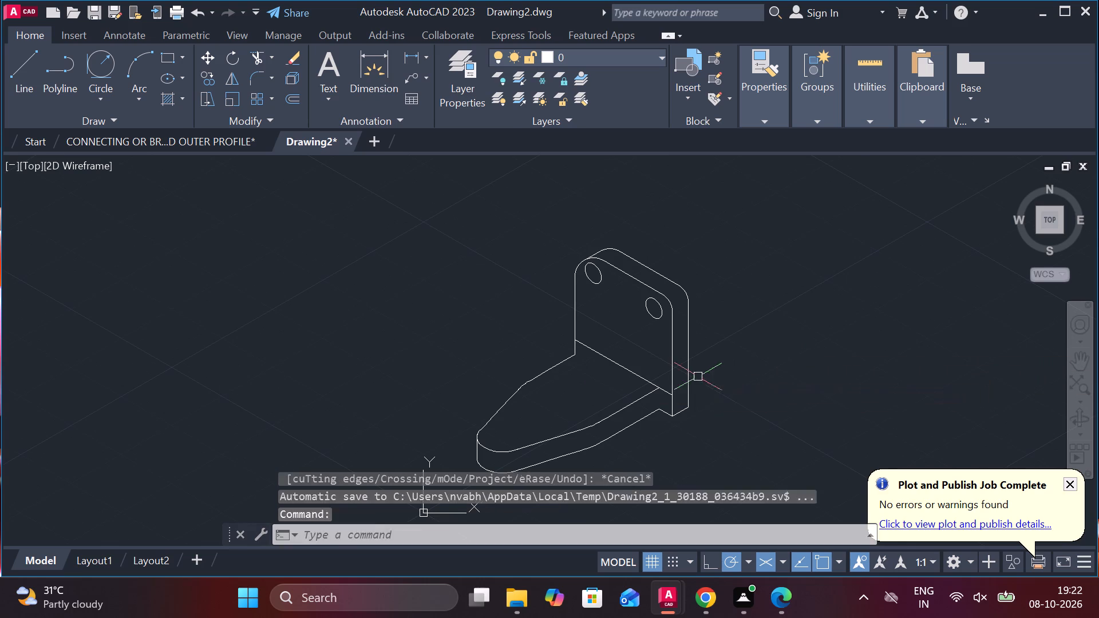
{"action": "left_click", "coordinate": [622, 366]}
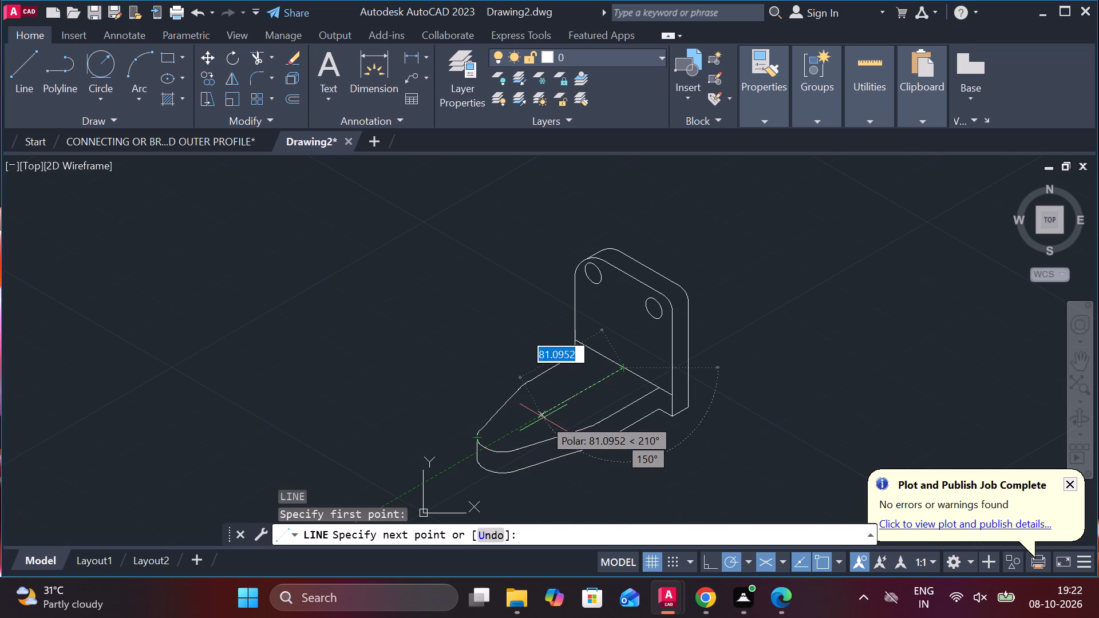
{"action": "type", "text": "60"}
{"action": "key", "text": "Return"}
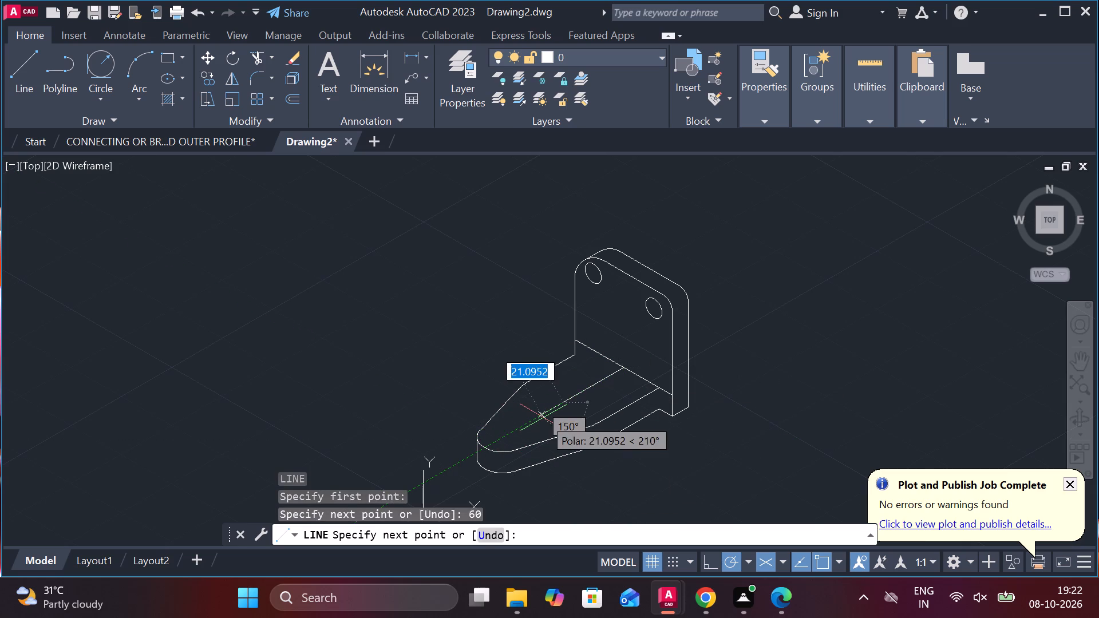
{"action": "scroll", "coordinate": [590, 403], "scroll_direction": "up", "scroll_amount": 1}
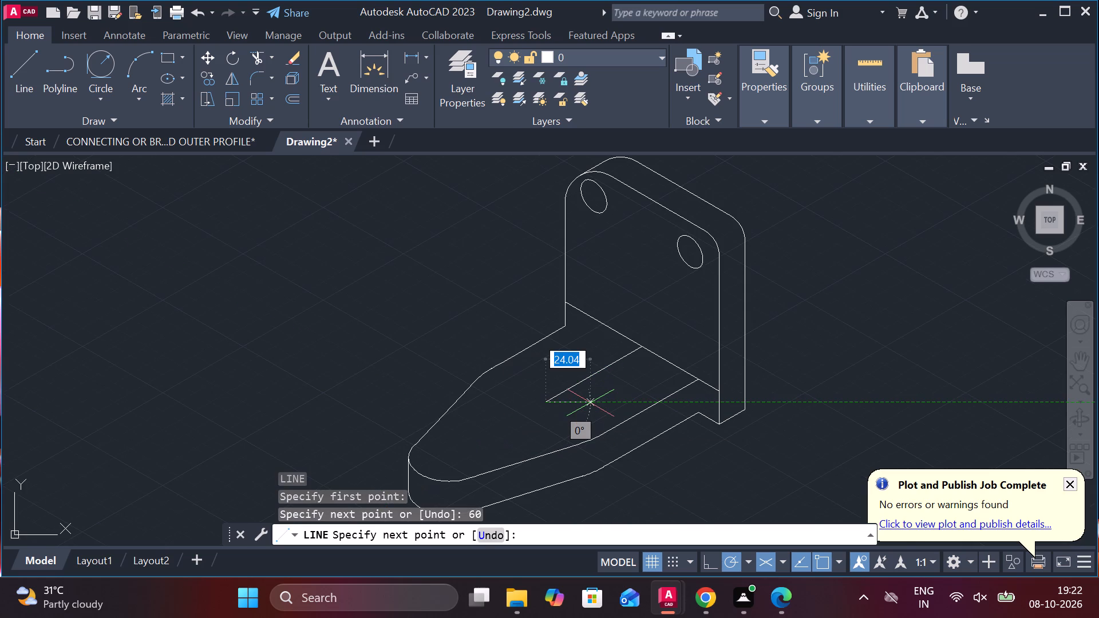
{"action": "key", "text": "Escape"}
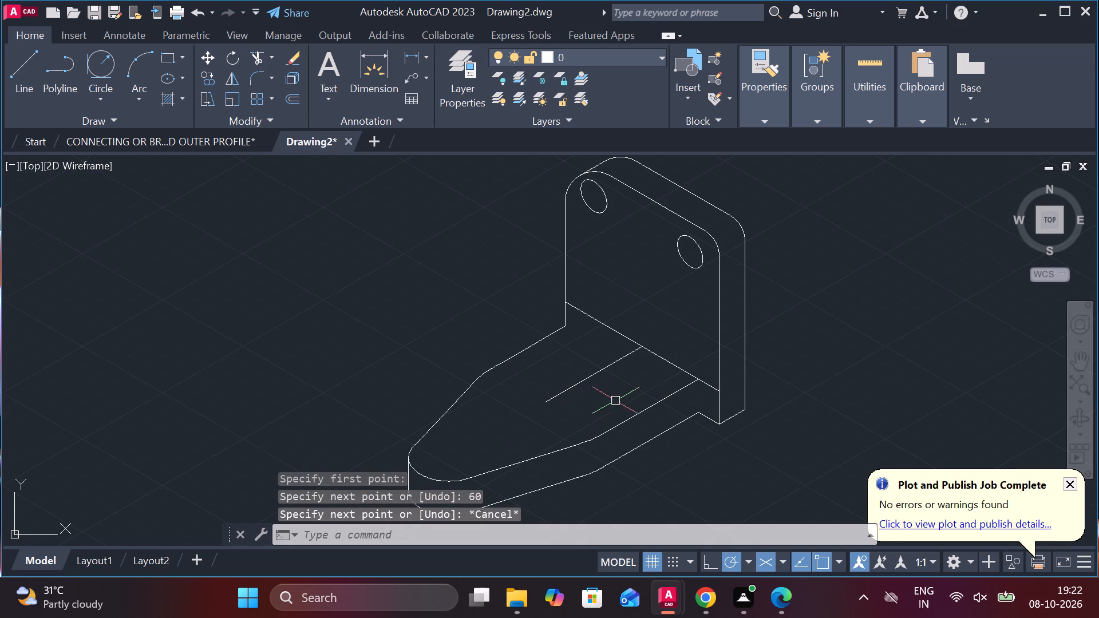
Draw a 50-diameter isometric circle on the arm's top face, centred on the free end of the 60-long line.
{"action": "type", "text": "EL"}
{"action": "key", "text": "Return"}
{"action": "key", "text": "i"}
{"action": "key", "text": "Return"}
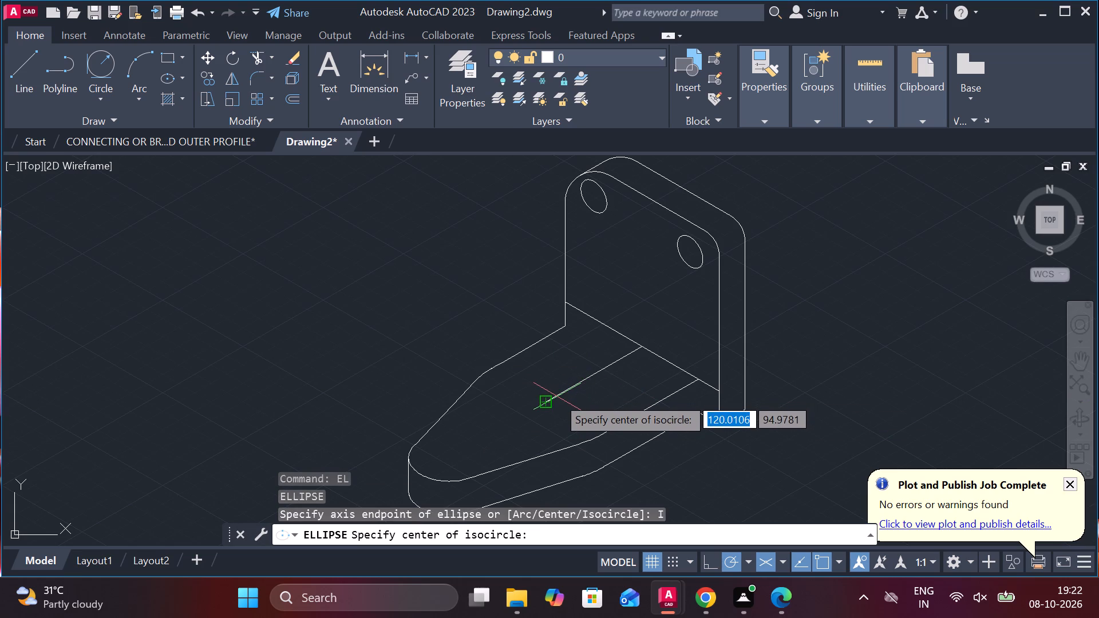
{"action": "left_click", "coordinate": [540, 398]}
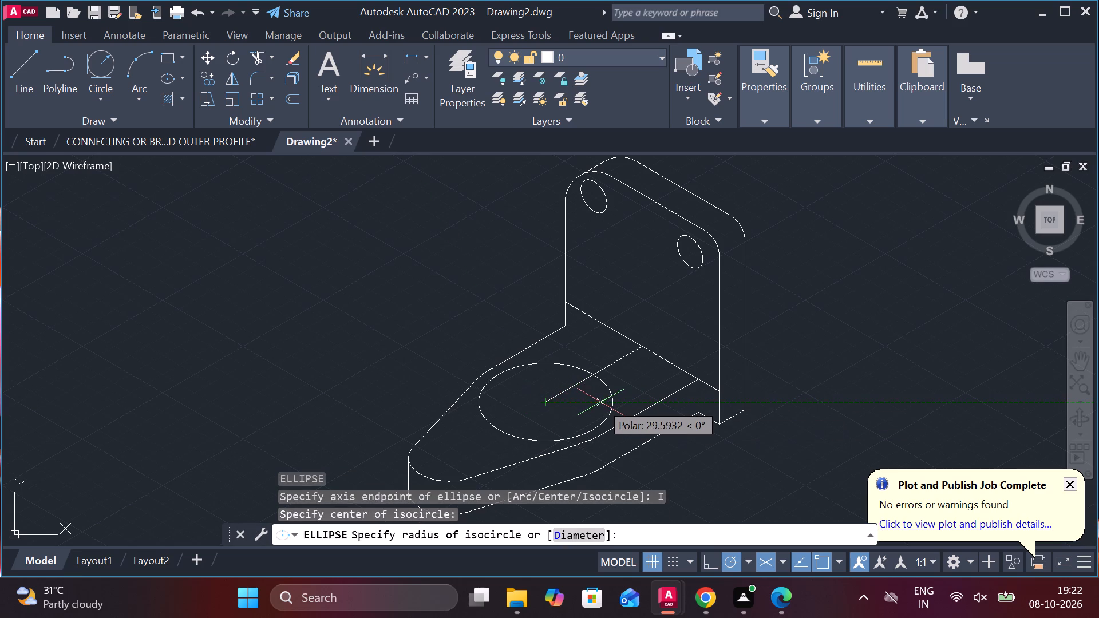
{"action": "type", "text": "D"}
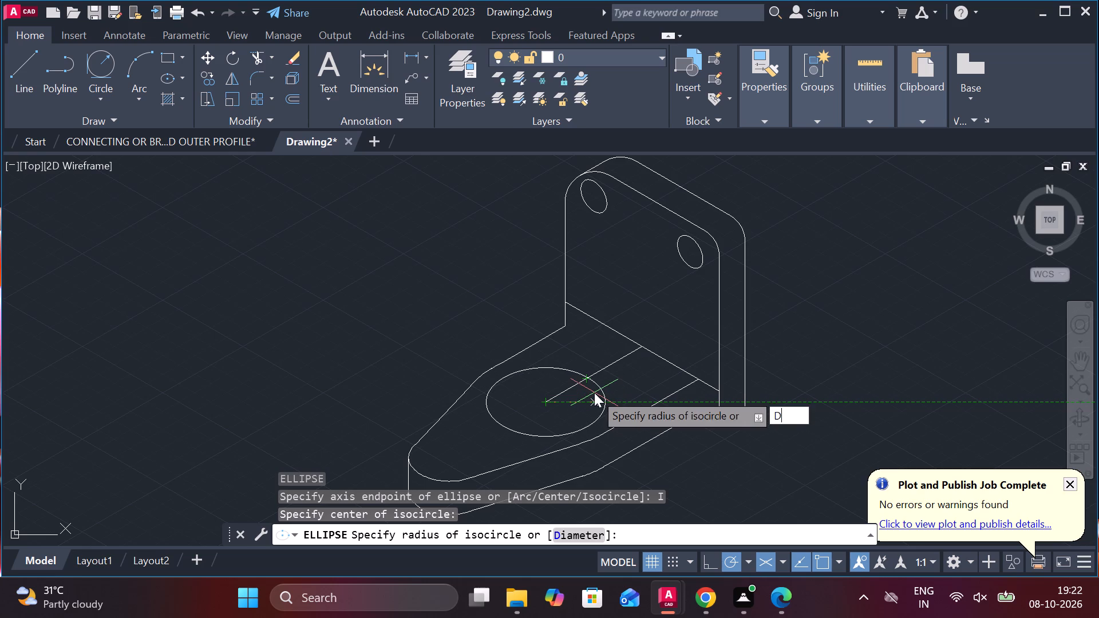
{"action": "key", "text": "space"}
{"action": "type", "text": "50"}
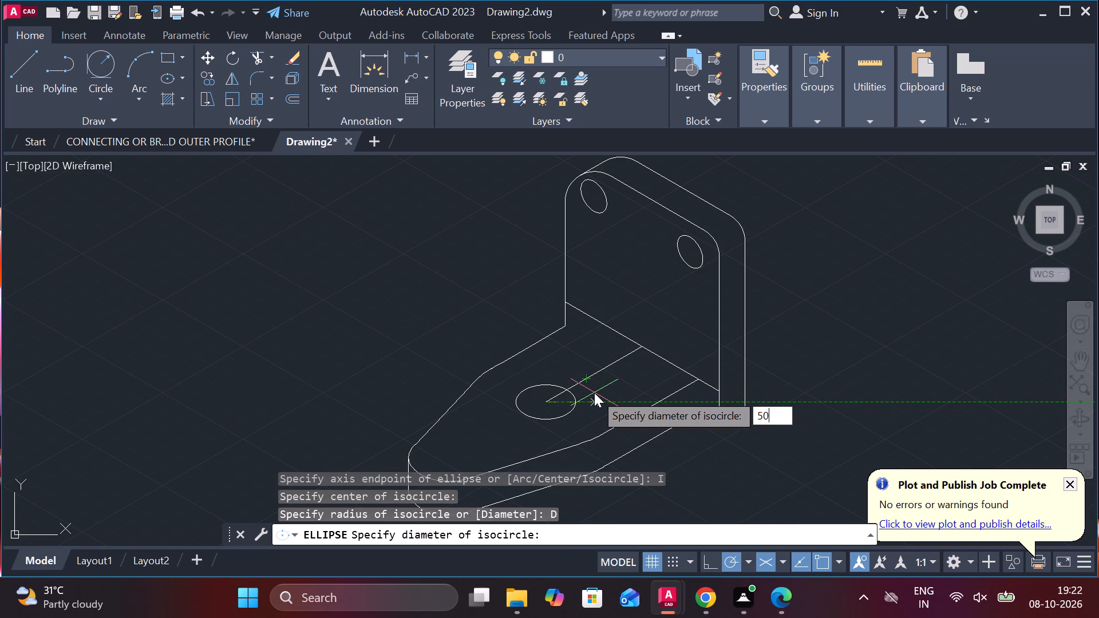
{"action": "key", "text": "Return"}
{"action": "key", "text": "Escape"}
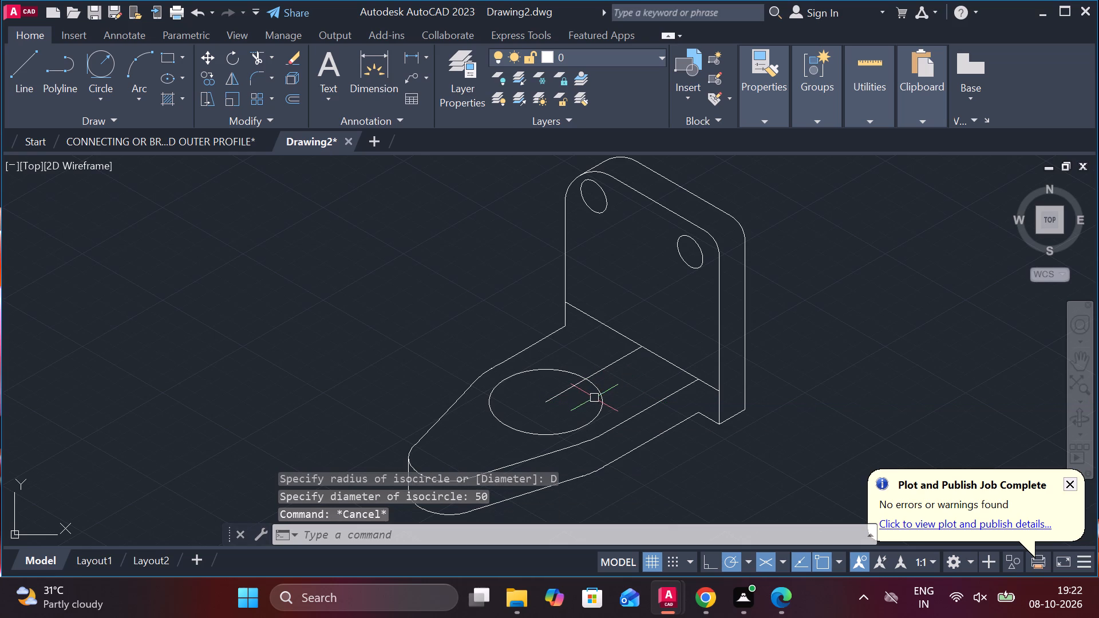
Copy the 50-diameter isometric circle 40 straight up, using its centre as the base point.
{"action": "left_click", "coordinate": [599, 387]}
{"action": "type", "text": "CO"}
{"action": "key", "text": "Return"}
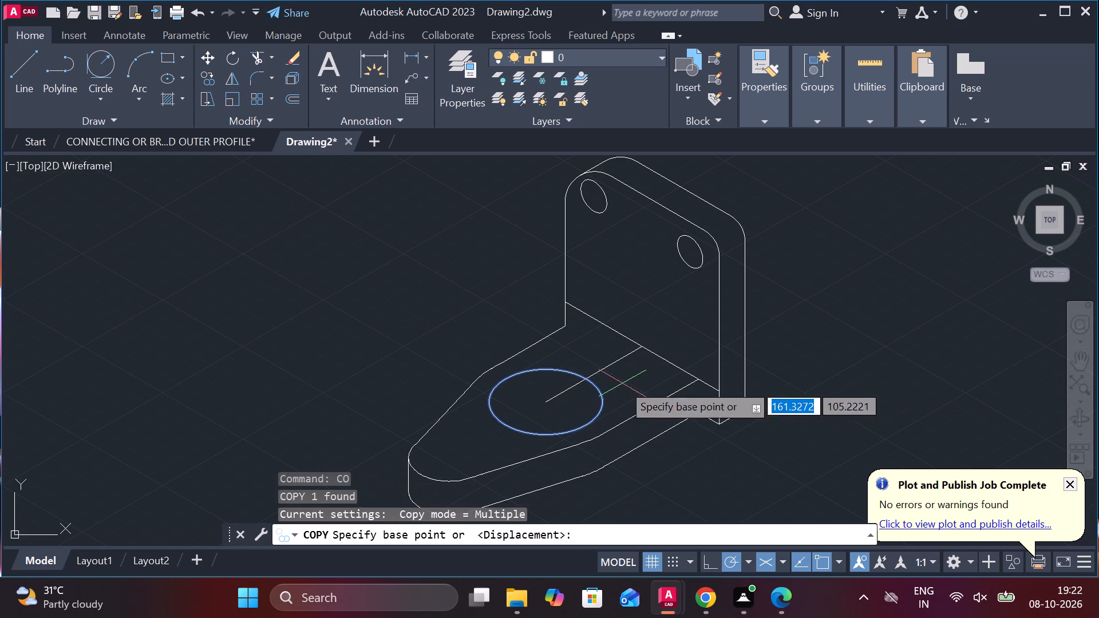
{"action": "left_click", "coordinate": [545, 402]}
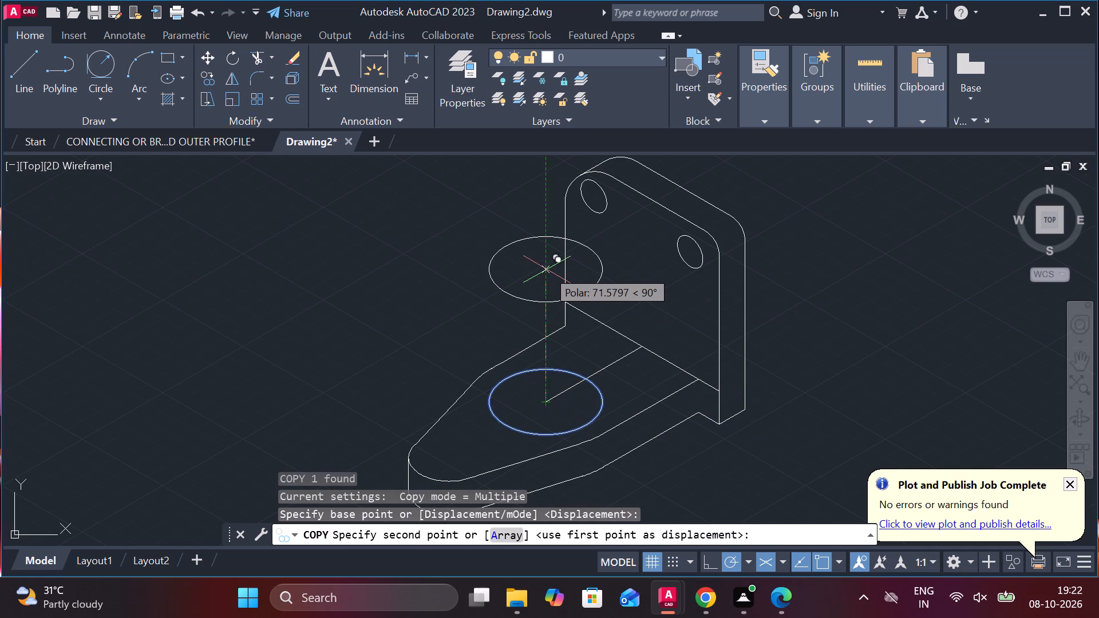
{"action": "type", "text": "40"}
{"action": "key", "text": "Return"}
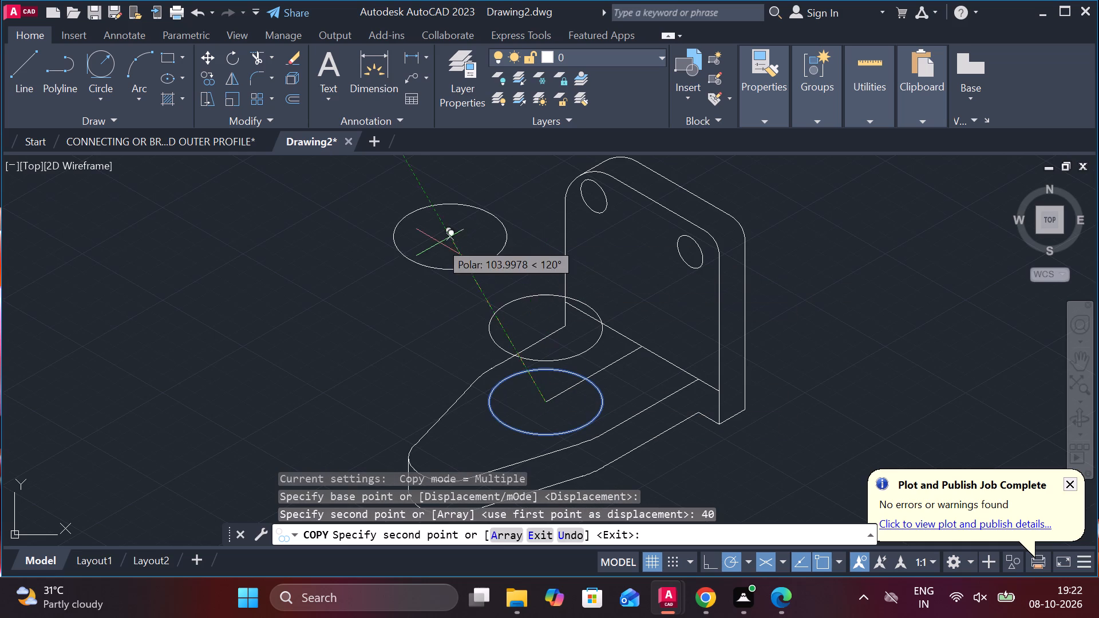
{"action": "key", "text": "Escape"}
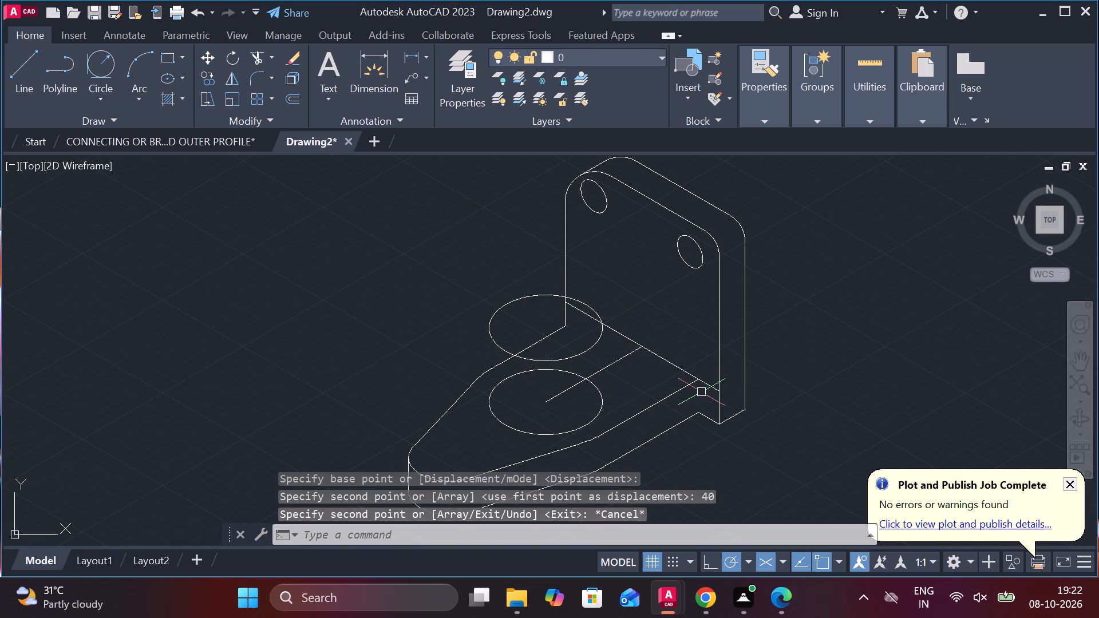
Trim the arm and plate edges hidden by the raised circle, plus the junction line from the circle to the arm's centre line.
{"action": "type", "text": "TR"}
{"action": "key", "text": "space"}
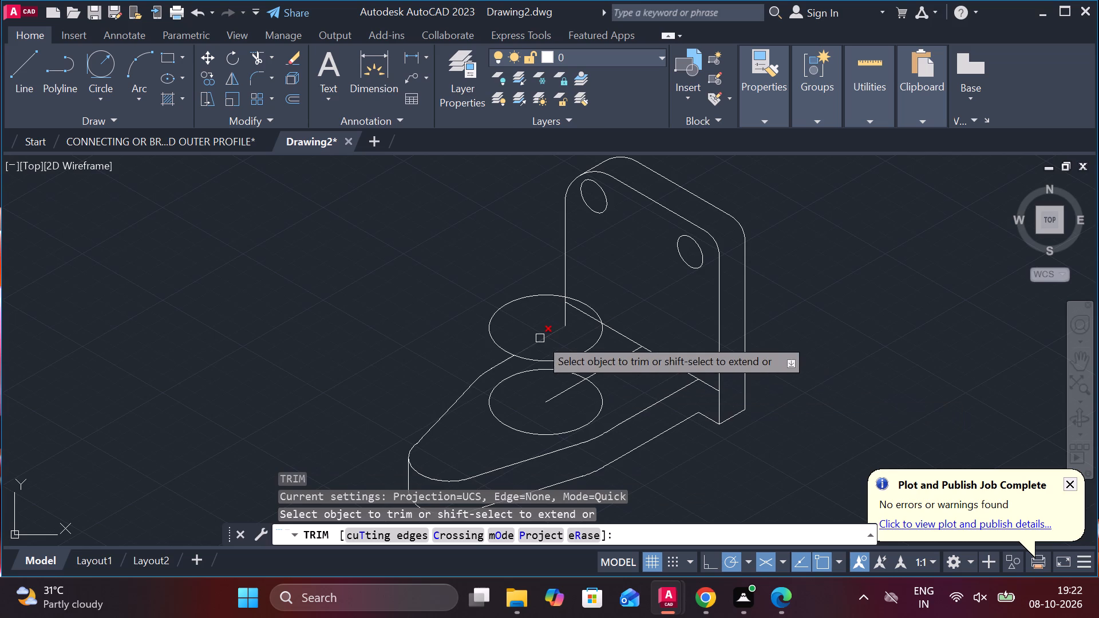
{"action": "left_click", "coordinate": [540, 338]}
{"action": "left_click", "coordinate": [562, 322]}
{"action": "left_click", "coordinate": [583, 316]}
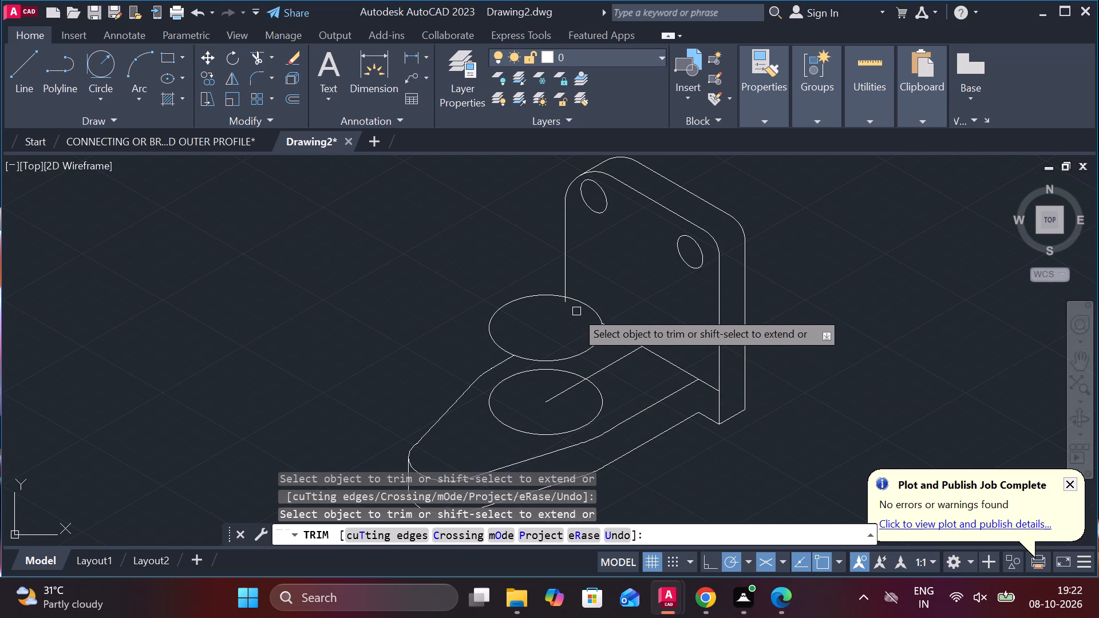
{"action": "left_click", "coordinate": [564, 306]}
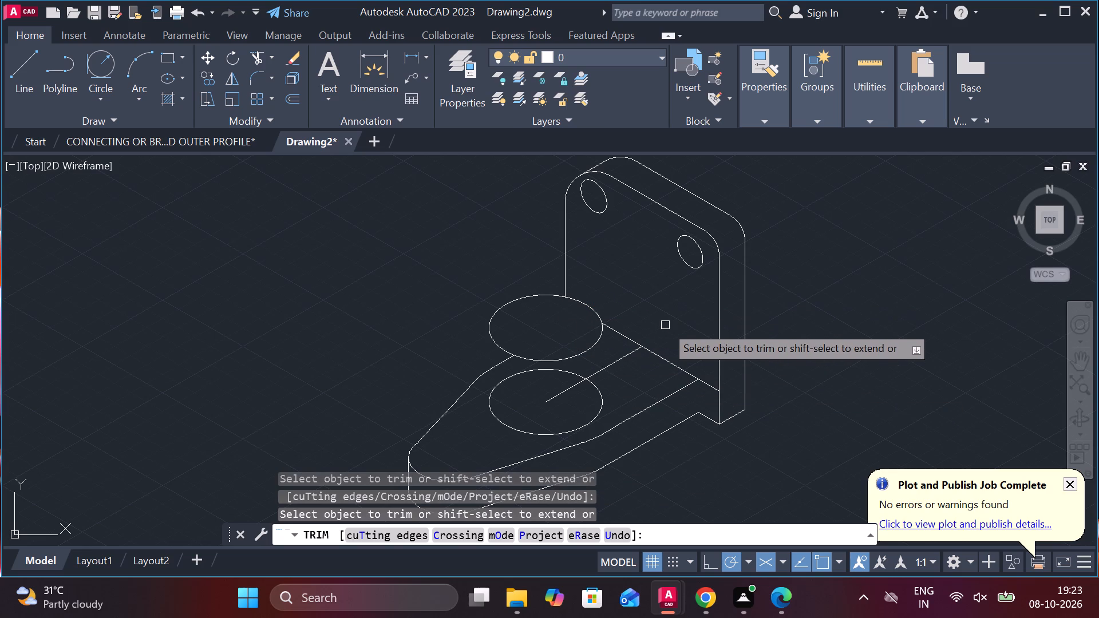
{"action": "left_click", "coordinate": [616, 331]}
{"action": "middle_click_drag", "start_coordinate": [635, 322], "coordinate": [652, 278]}
{"action": "middle_click_drag", "start_coordinate": [656, 280], "coordinate": [656, 301]}
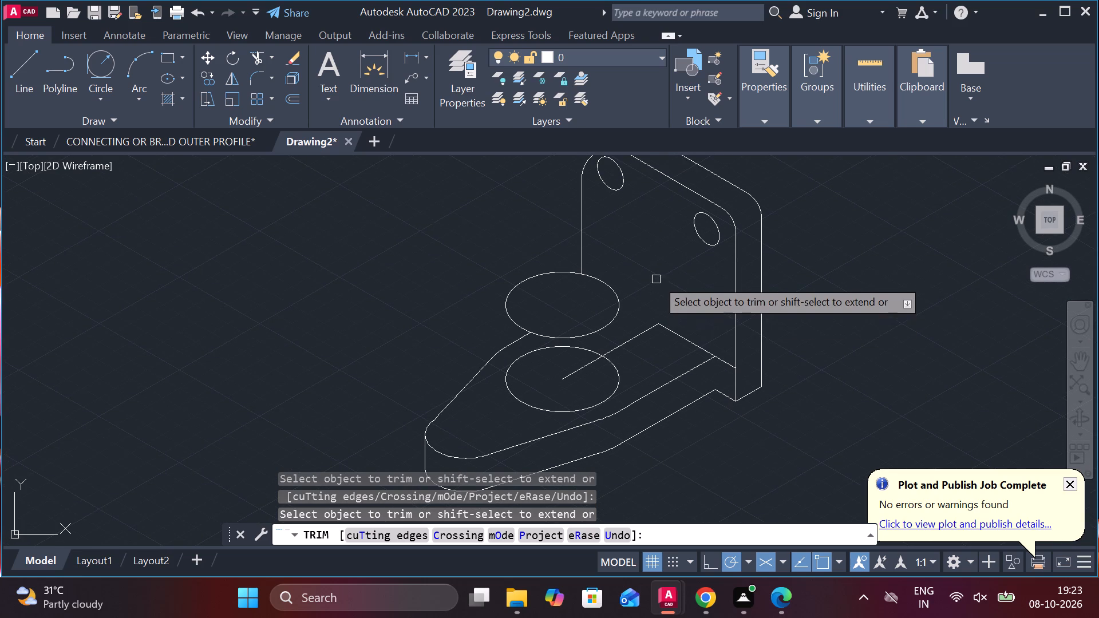
{"action": "key", "text": "Escape"}
Draw a vertical line from the plate end of the arm's centre line upward past the plate's top edge.
{"action": "key", "text": "l"}
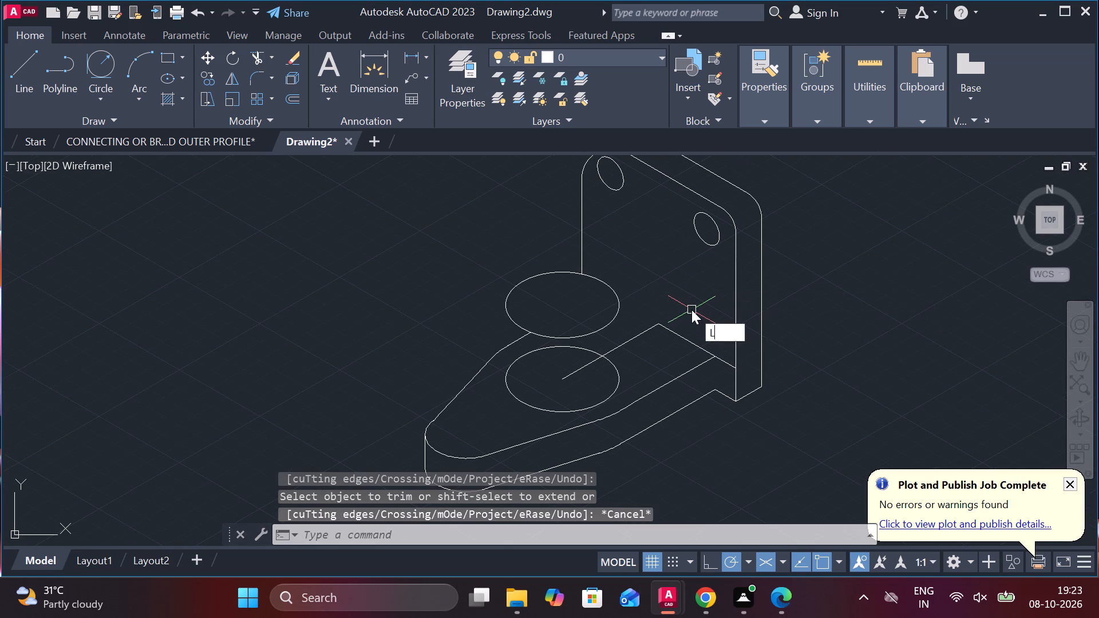
{"action": "key", "text": "Return"}
{"action": "left_click", "coordinate": [656, 322]}
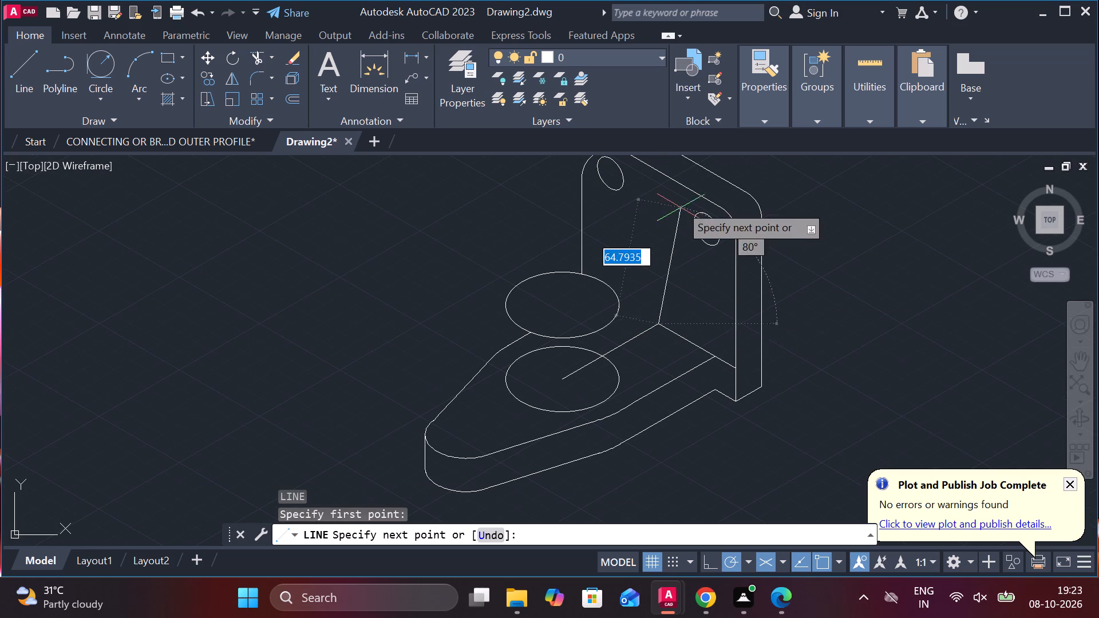
{"action": "middle_click_drag", "start_coordinate": [663, 193], "coordinate": [665, 340]}
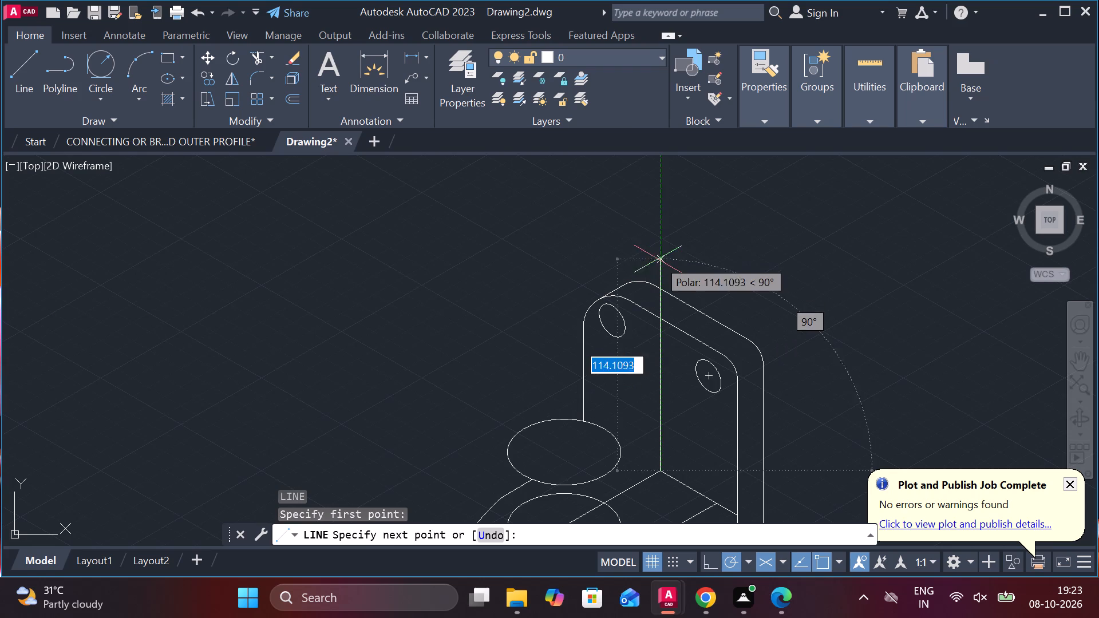
{"action": "left_click", "coordinate": [661, 247]}
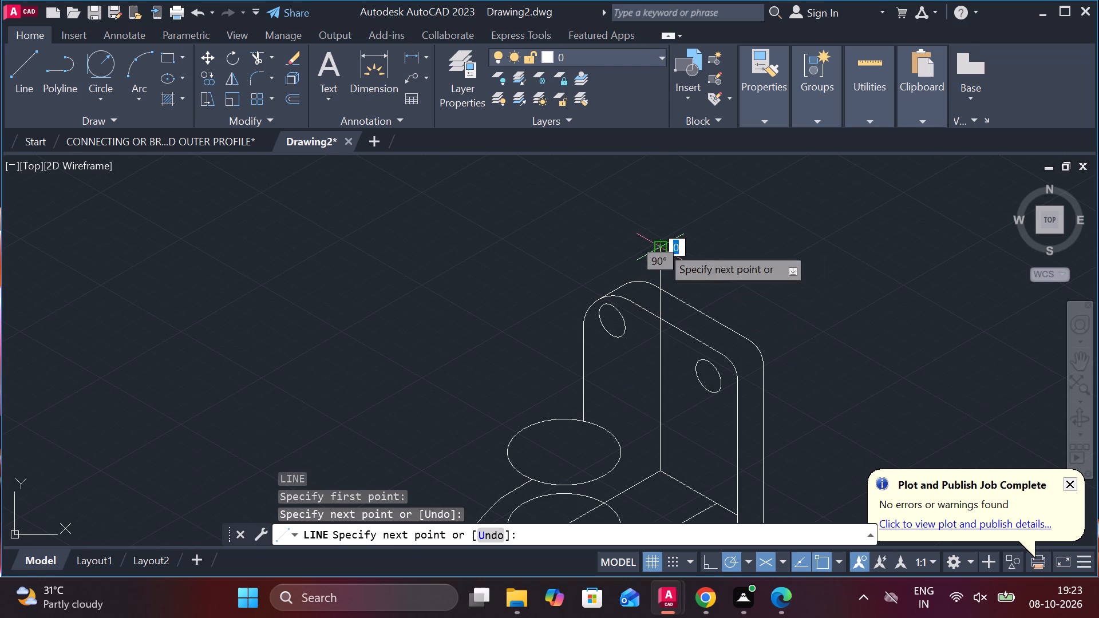
{"action": "key", "text": "Escape"}
Trim the vertical centre line back to the plate's front-face top edge, removing the portions above it.
{"action": "type", "text": "TR"}
{"action": "key", "text": "space"}
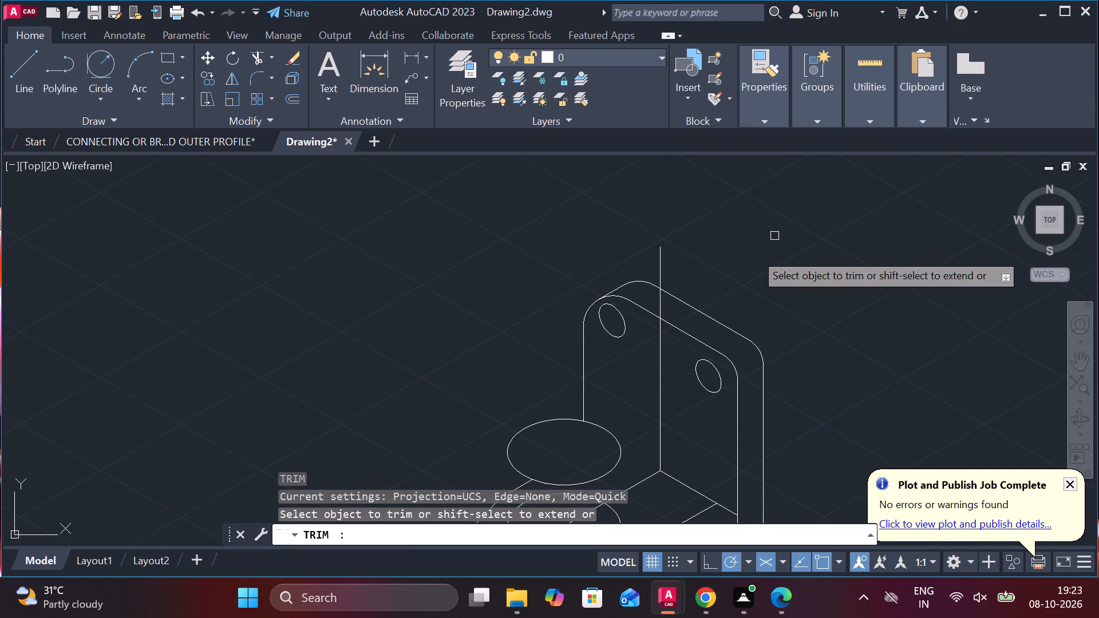
{"action": "left_click", "coordinate": [664, 255]}
{"action": "left_click", "coordinate": [659, 307]}
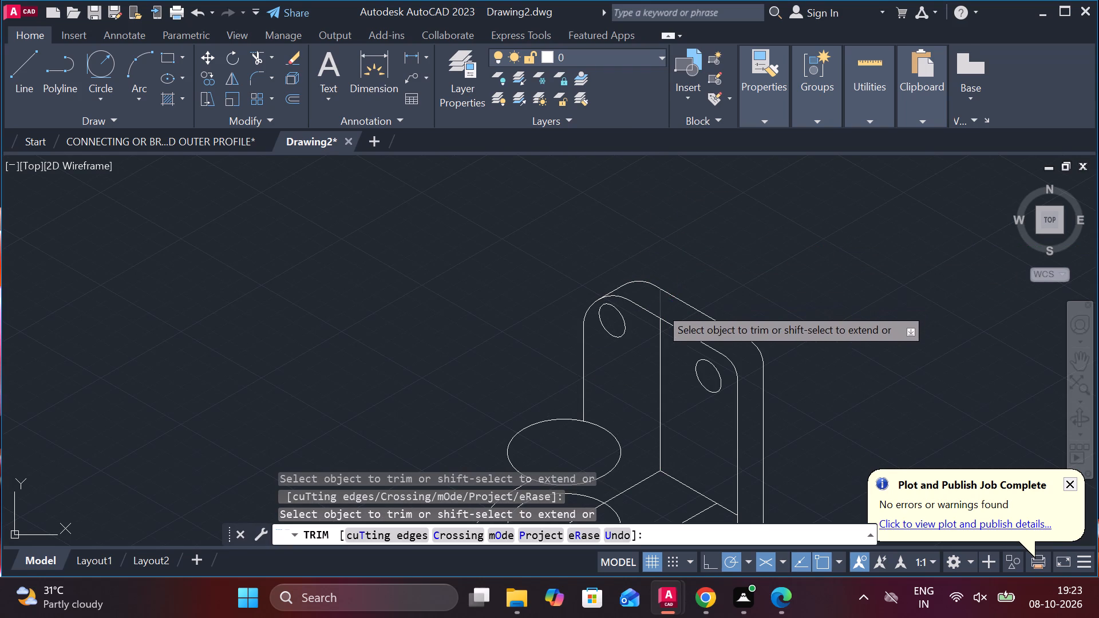
{"action": "scroll", "coordinate": [720, 274], "scroll_direction": "down", "scroll_amount": 1}
{"action": "middle_click_drag", "start_coordinate": [778, 300], "coordinate": [794, 243]}
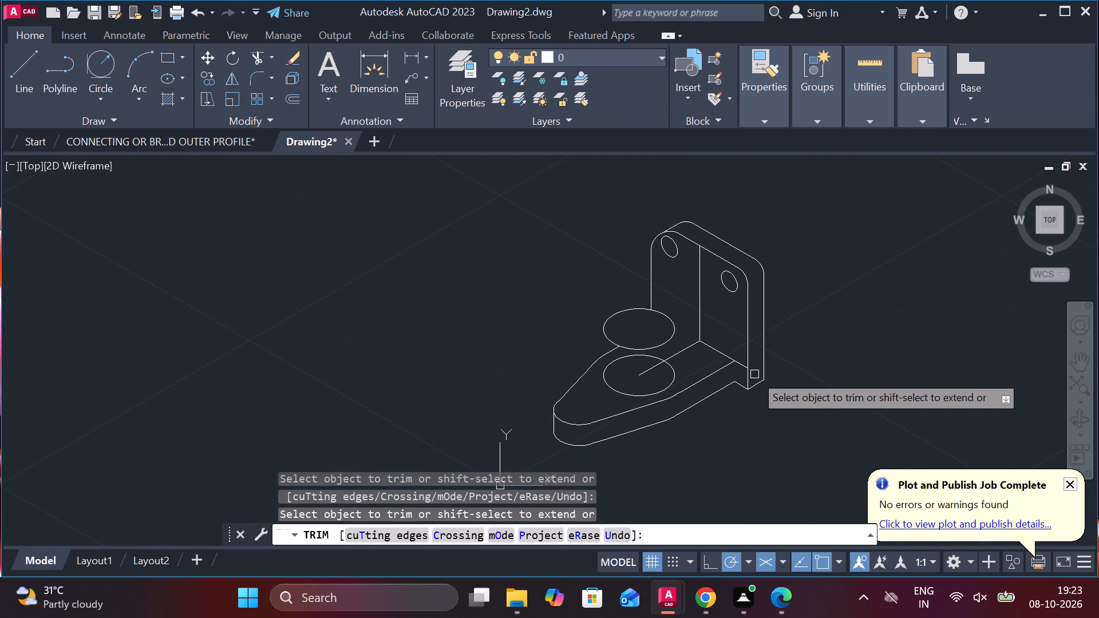
{"action": "key", "text": "Escape"}
Draw the two vertical side lines of the boss, joining the outer extremes of the raised circle and the base circle.
{"action": "key", "text": "l"}
{"action": "key", "text": "Return"}
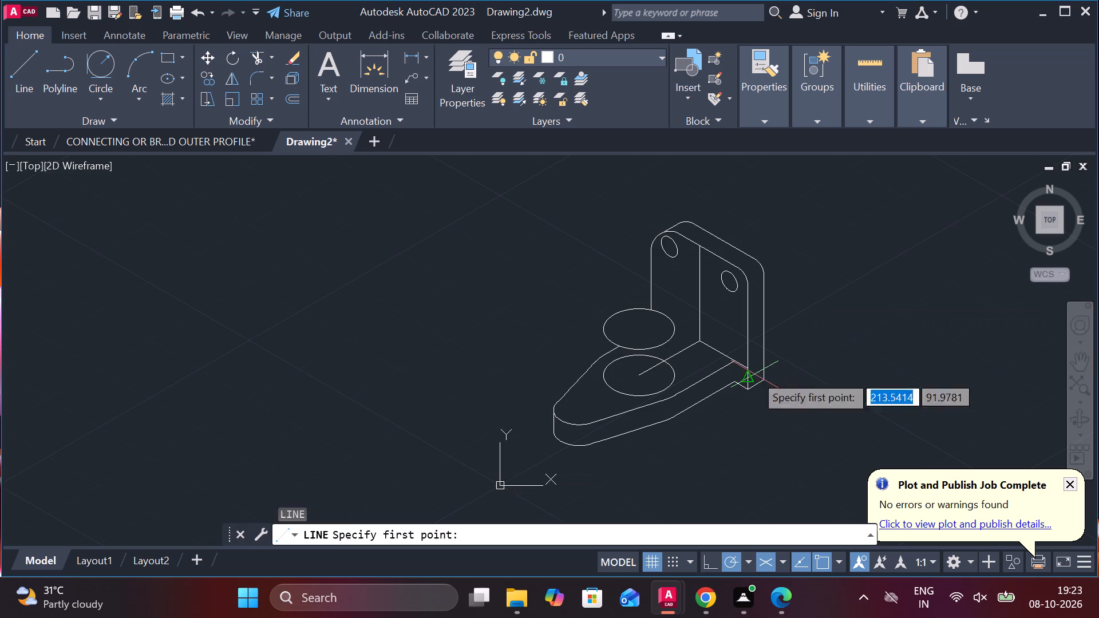
{"action": "left_click", "coordinate": [600, 330]}
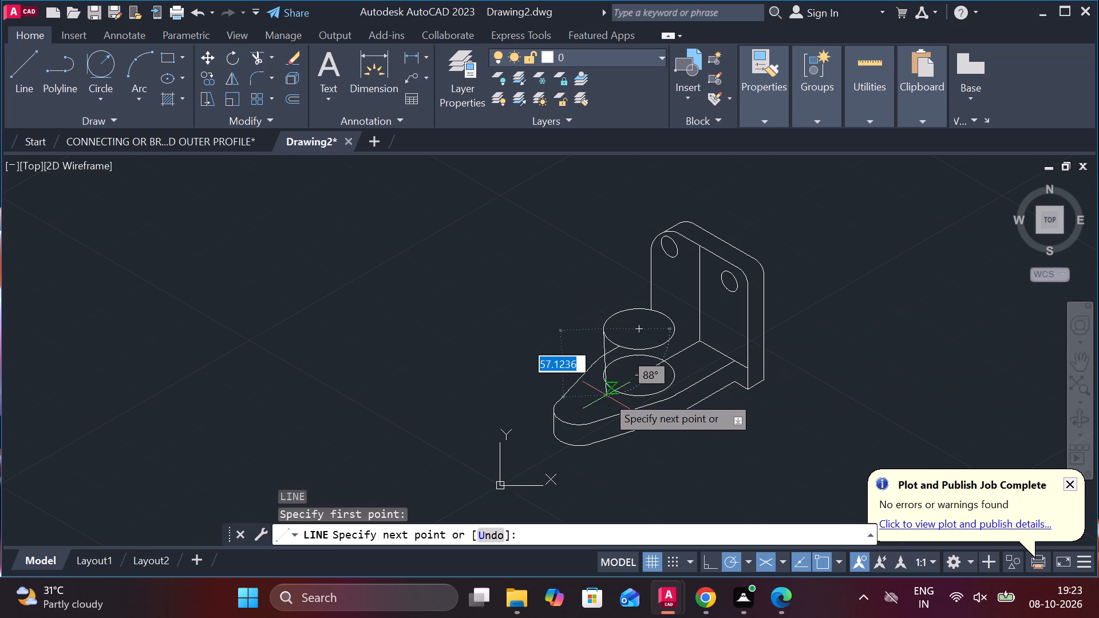
{"action": "left_click", "coordinate": [603, 387]}
{"action": "scroll", "coordinate": [655, 362], "scroll_direction": "up", "scroll_amount": 2}
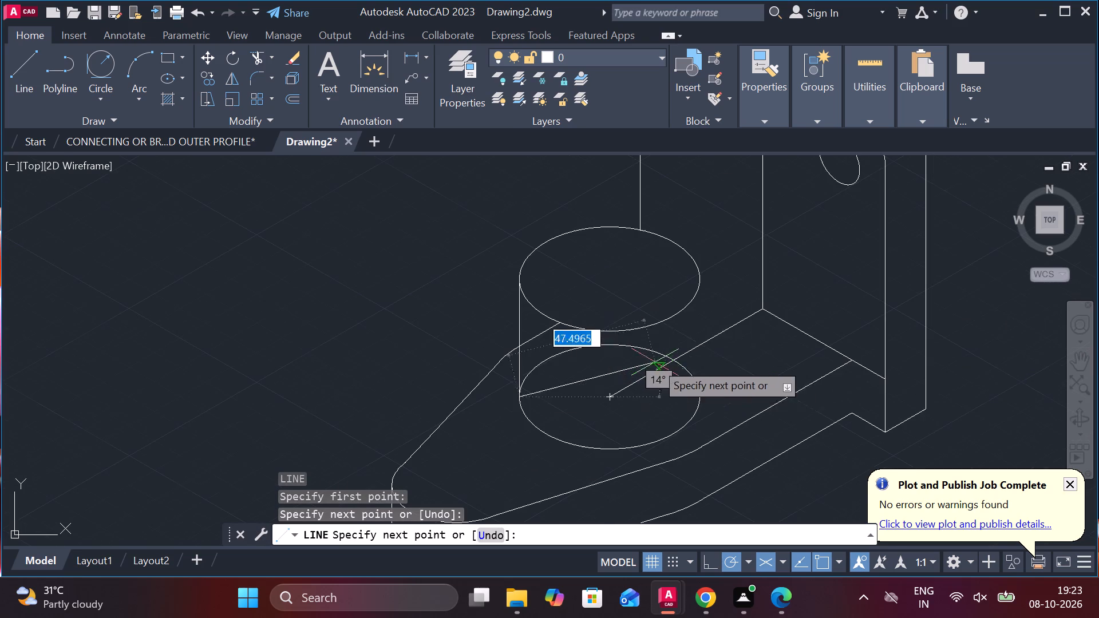
{"action": "key", "text": "Escape"}
{"action": "key", "text": "l"}
{"action": "key", "text": "Return"}
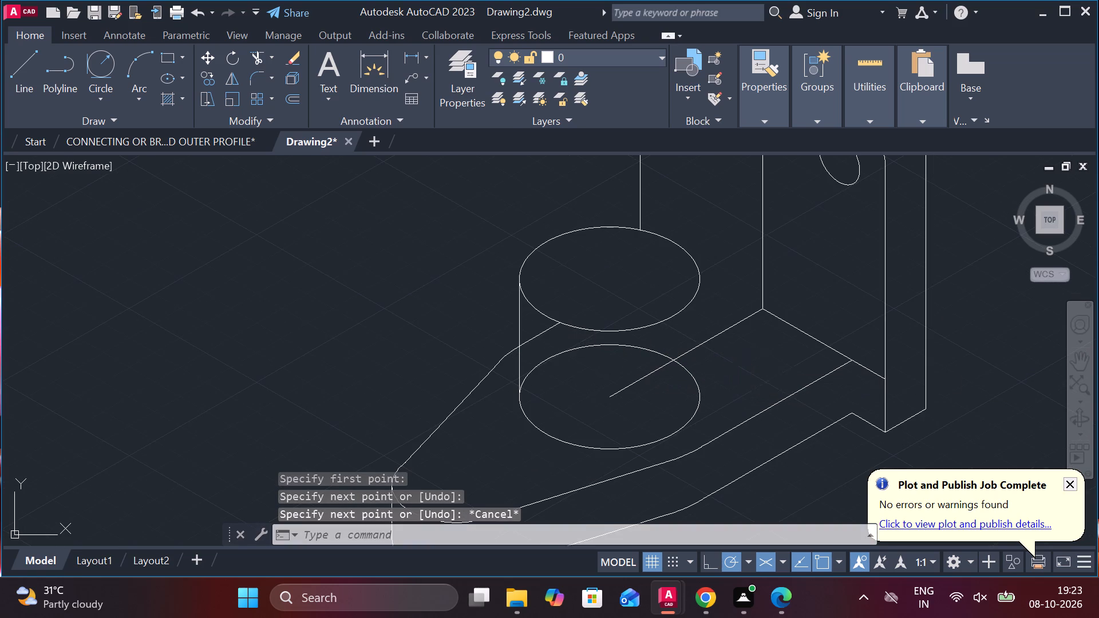
{"action": "left_click", "coordinate": [694, 283]}
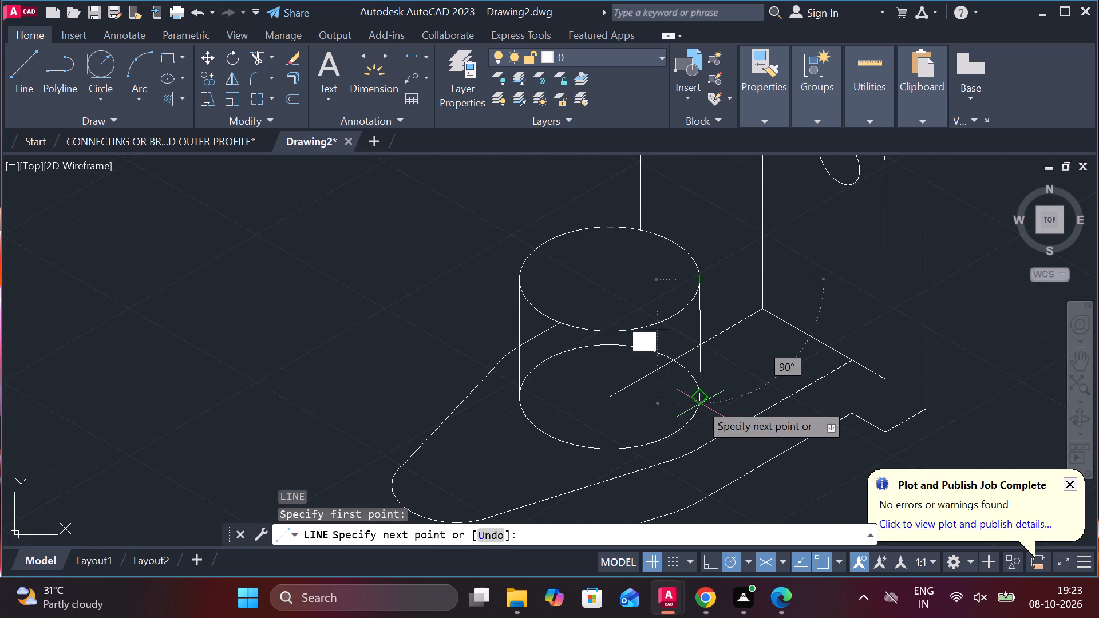
{"action": "left_click", "coordinate": [699, 402]}
{"action": "key", "text": "Escape"}
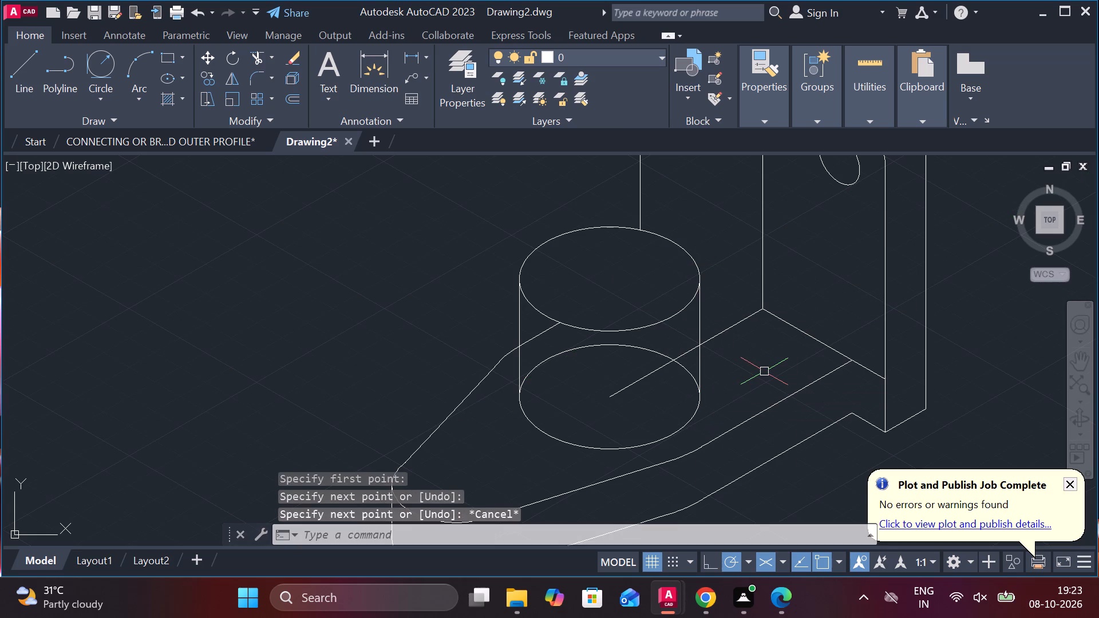
Trim the arm edge, the arm's centre line and the rear arc of the base circle where the boss hides them.
{"action": "type", "text": "TR"}
{"action": "key", "text": "space"}
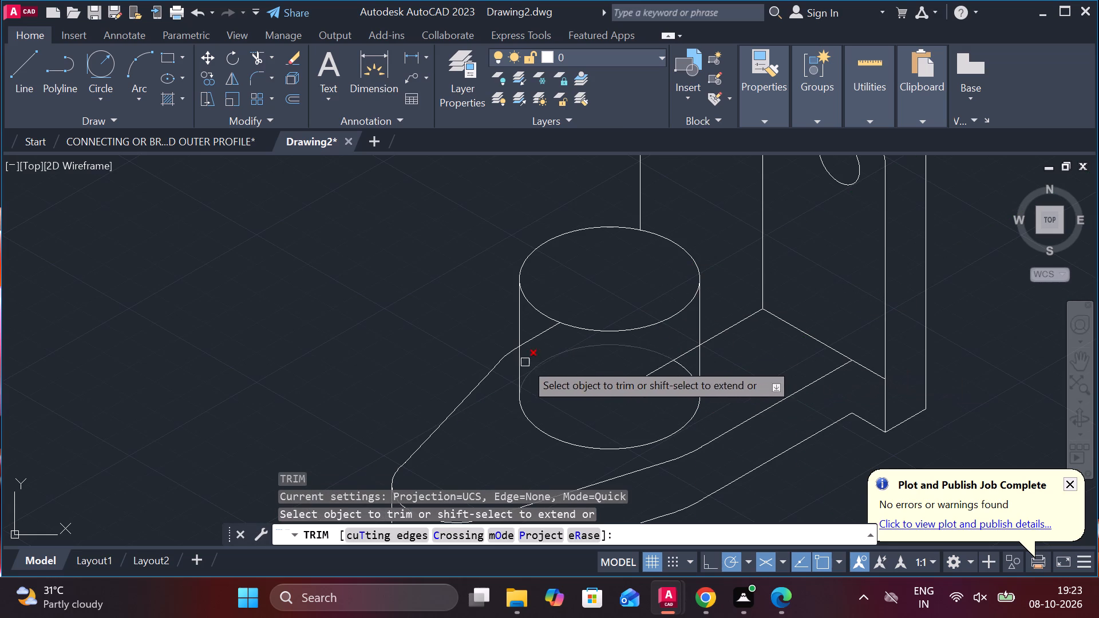
{"action": "left_click", "coordinate": [535, 342]}
{"action": "scroll", "coordinate": [535, 342], "scroll_direction": "up", "scroll_amount": 1}
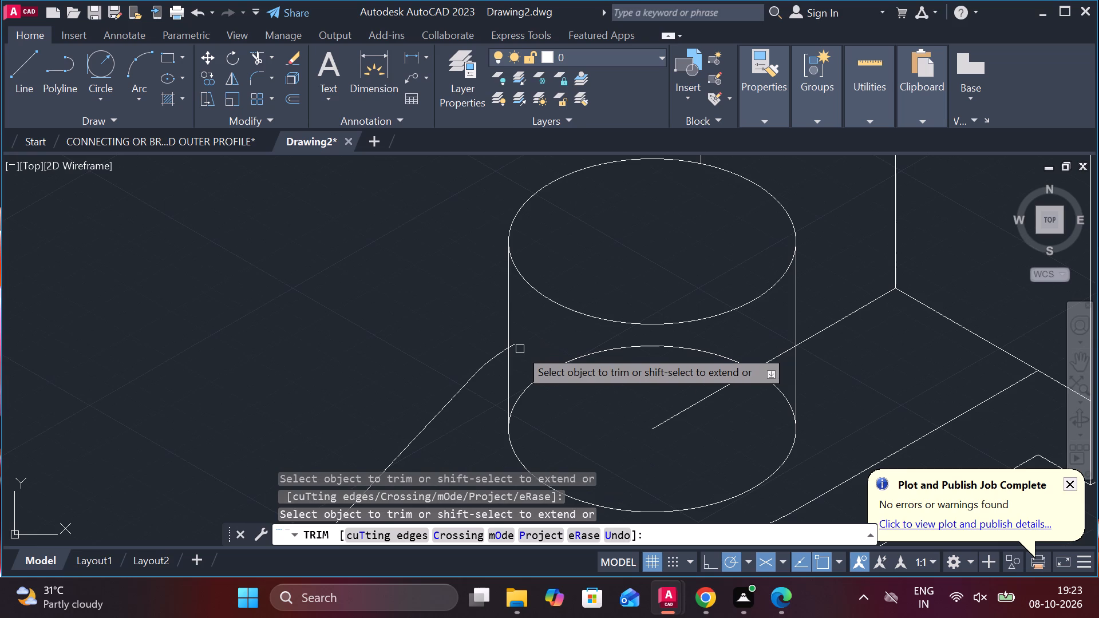
{"action": "left_click", "coordinate": [515, 346]}
{"action": "scroll", "coordinate": [527, 354], "scroll_direction": "down", "scroll_amount": 2}
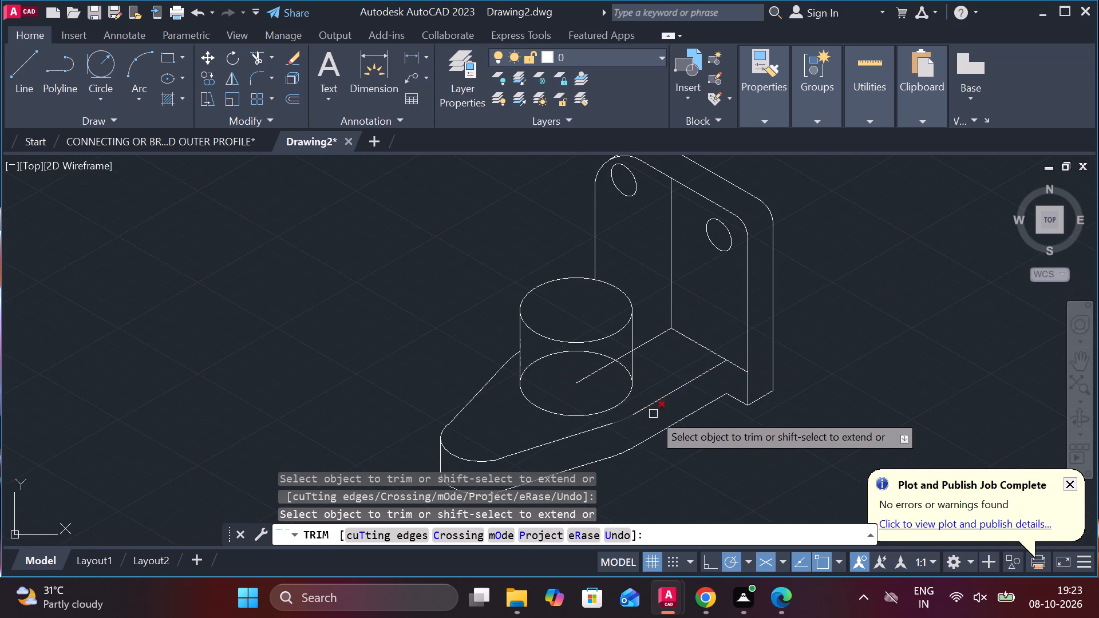
{"action": "left_click", "coordinate": [596, 378]}
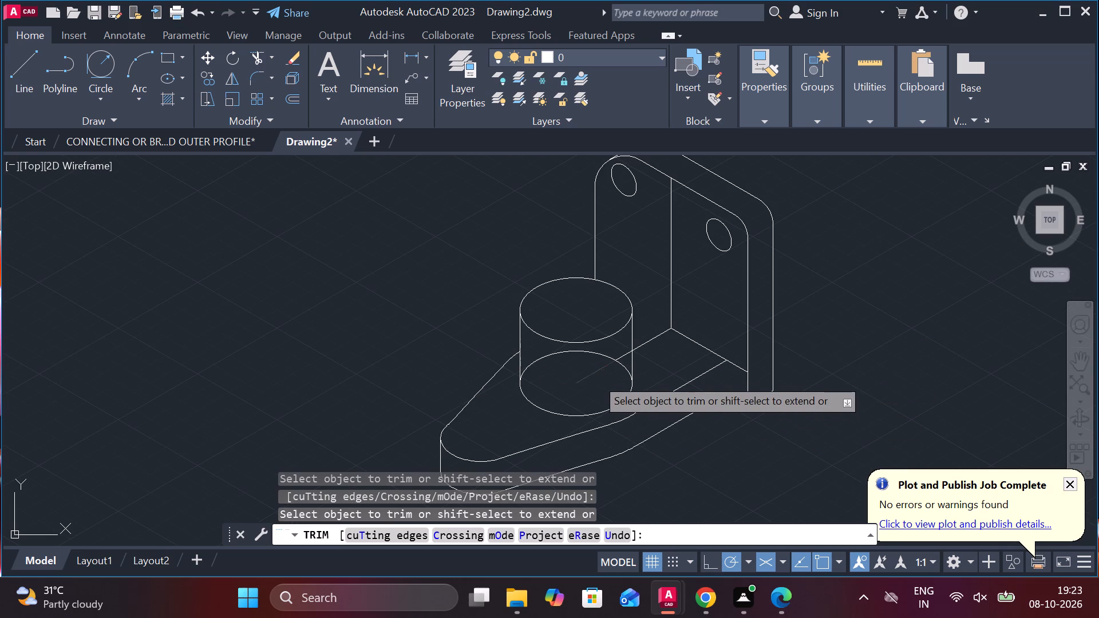
{"action": "left_click", "coordinate": [606, 359]}
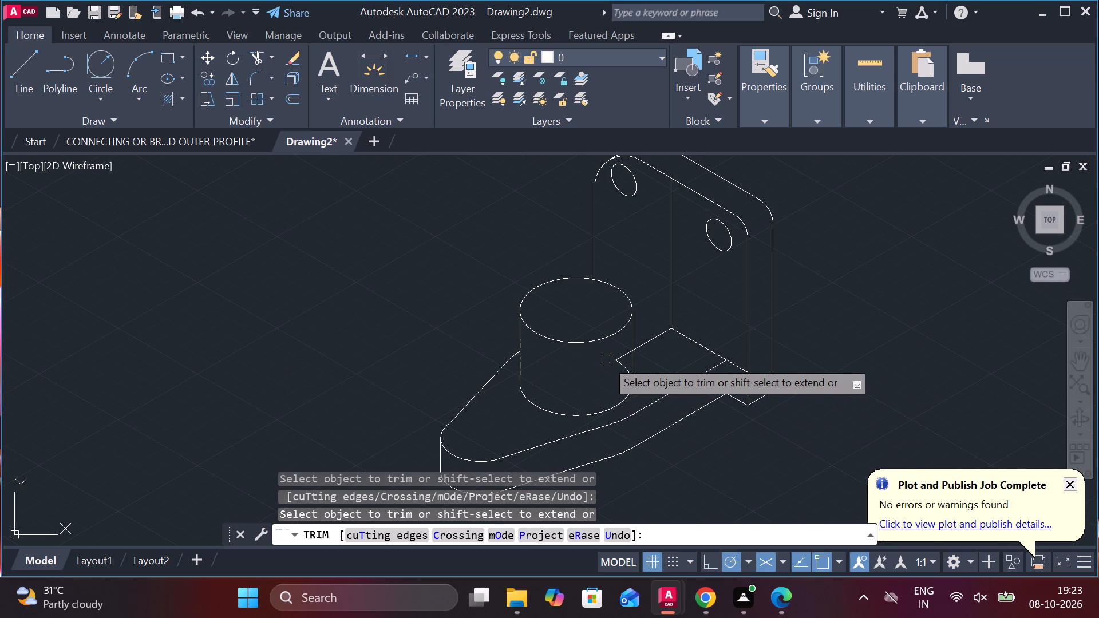
{"action": "left_click", "coordinate": [616, 358]}
{"action": "left_click", "coordinate": [619, 363]}
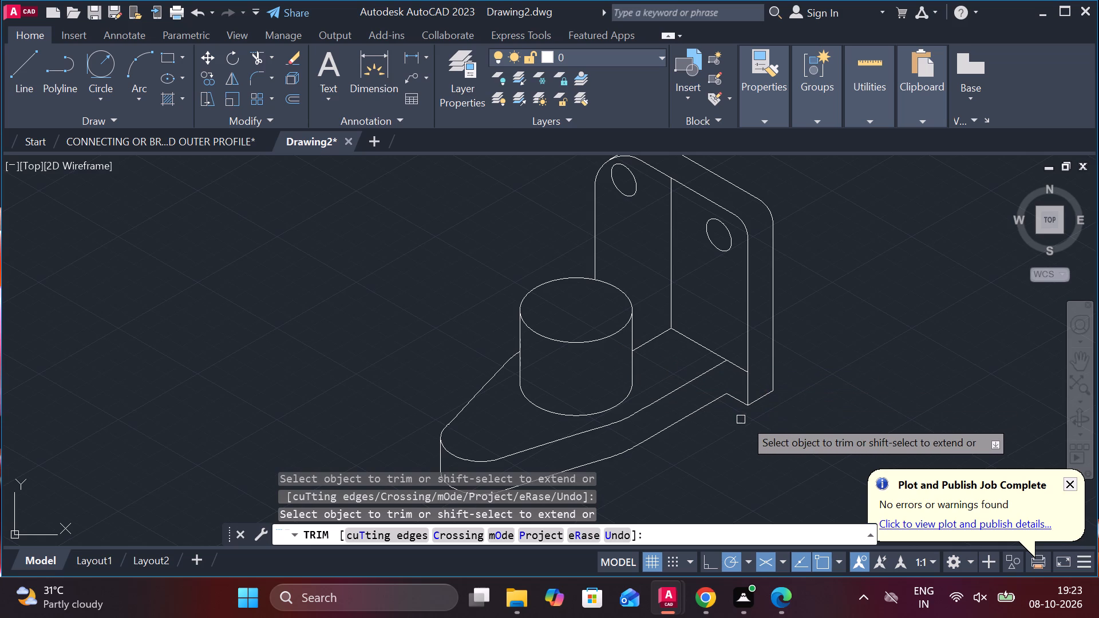
{"action": "scroll", "coordinate": [749, 419], "scroll_direction": "down", "scroll_amount": 1}
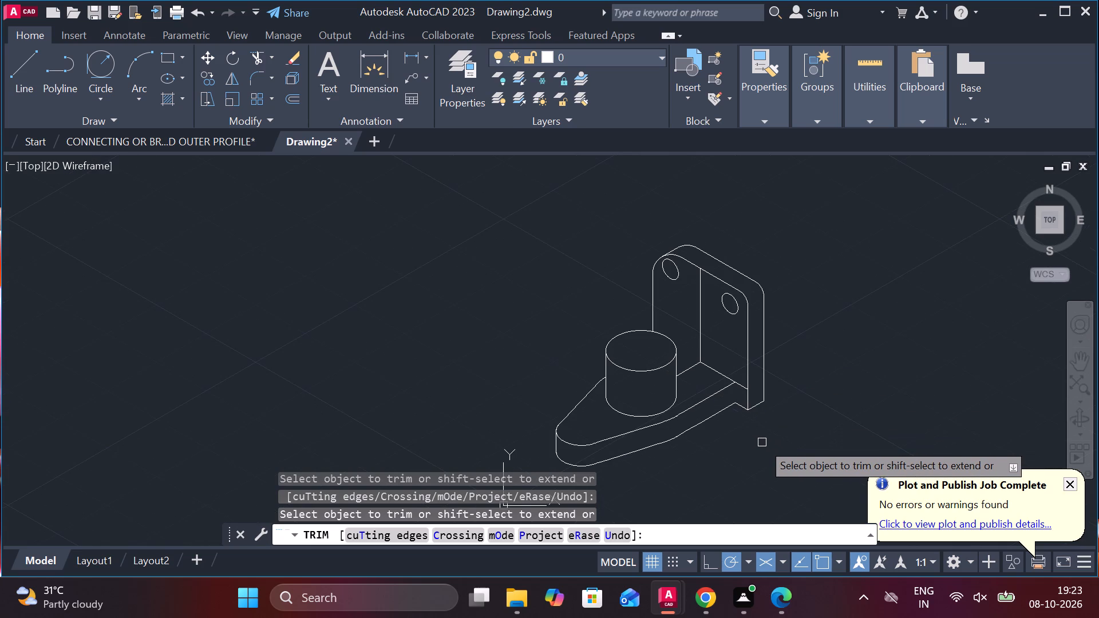
{"action": "middle_click_drag", "start_coordinate": [812, 377], "coordinate": [826, 426]}
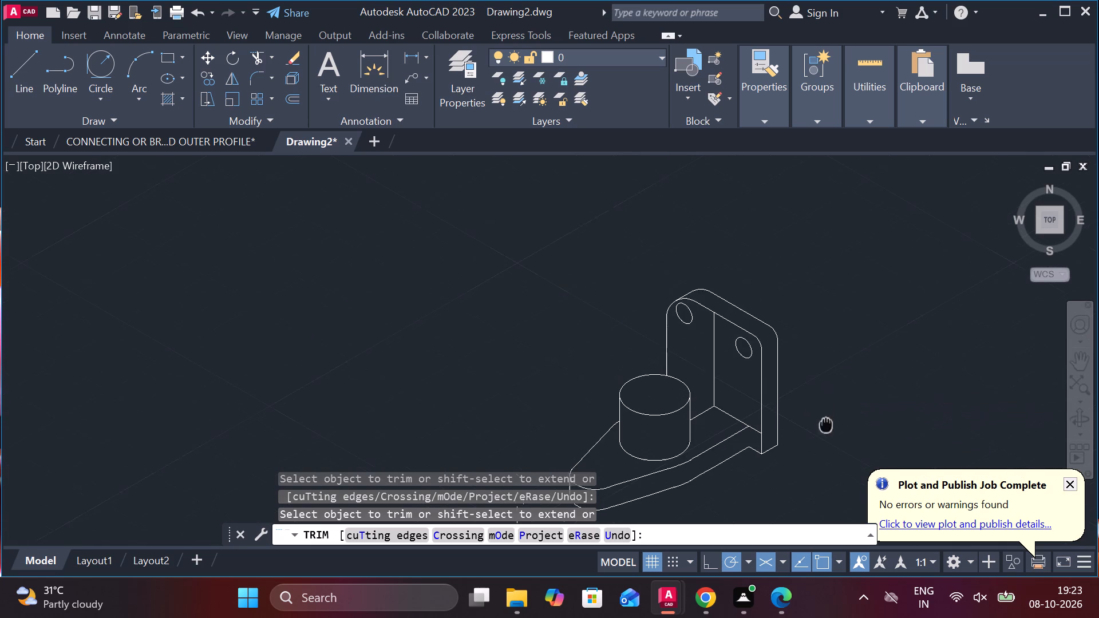
{"action": "middle_click_drag", "start_coordinate": [826, 426], "coordinate": [823, 426]}
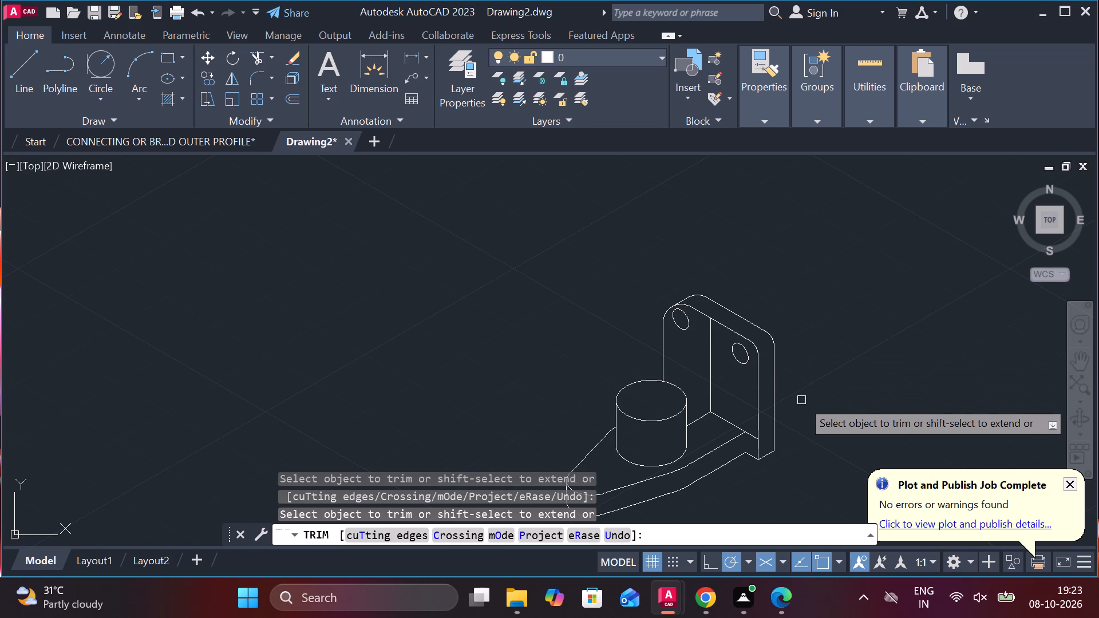
{"action": "key", "text": "Escape"}
Draw a 28-diameter isometric circle centred on the boss's top face.
{"action": "middle_click_drag", "start_coordinate": [801, 407], "coordinate": [799, 337]}
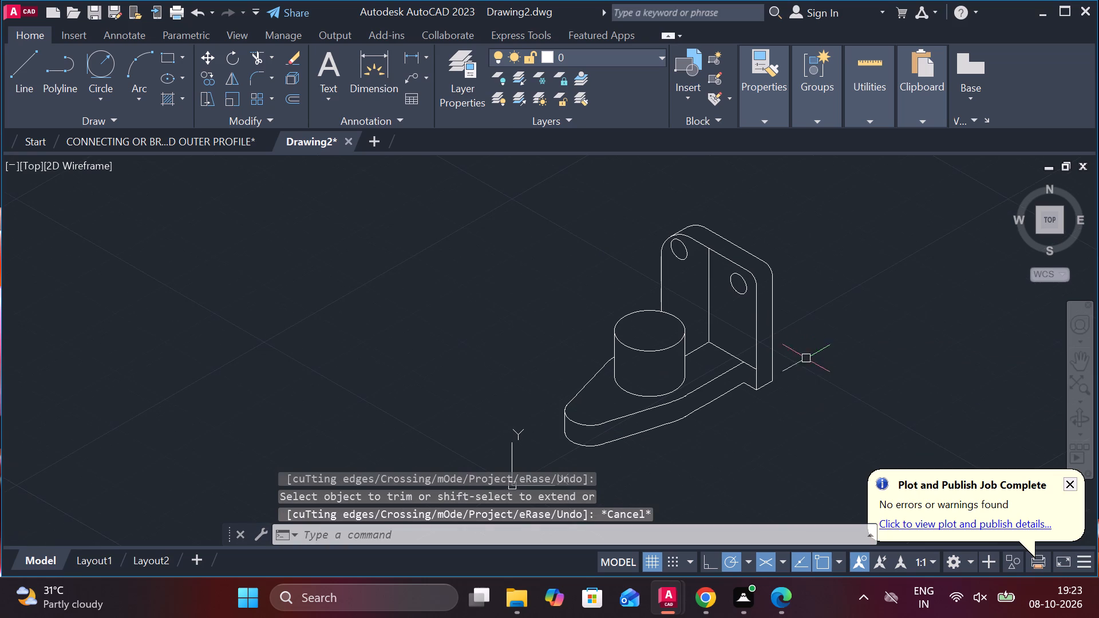
{"action": "type", "text": "EL"}
{"action": "key", "text": "Return"}
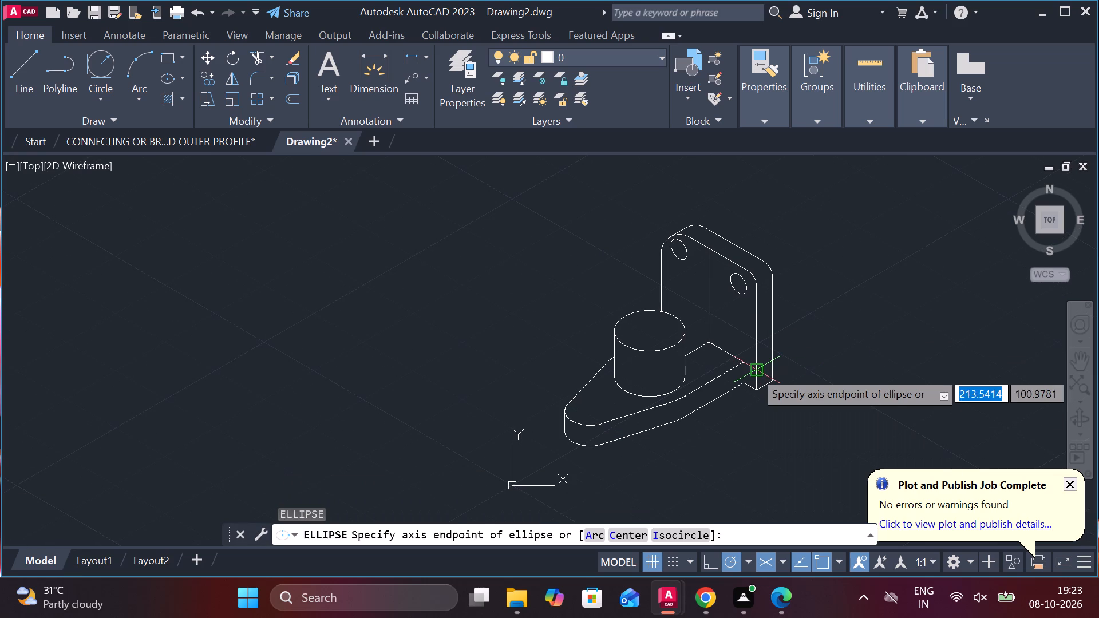
{"action": "key", "text": "i"}
{"action": "key", "text": "Return"}
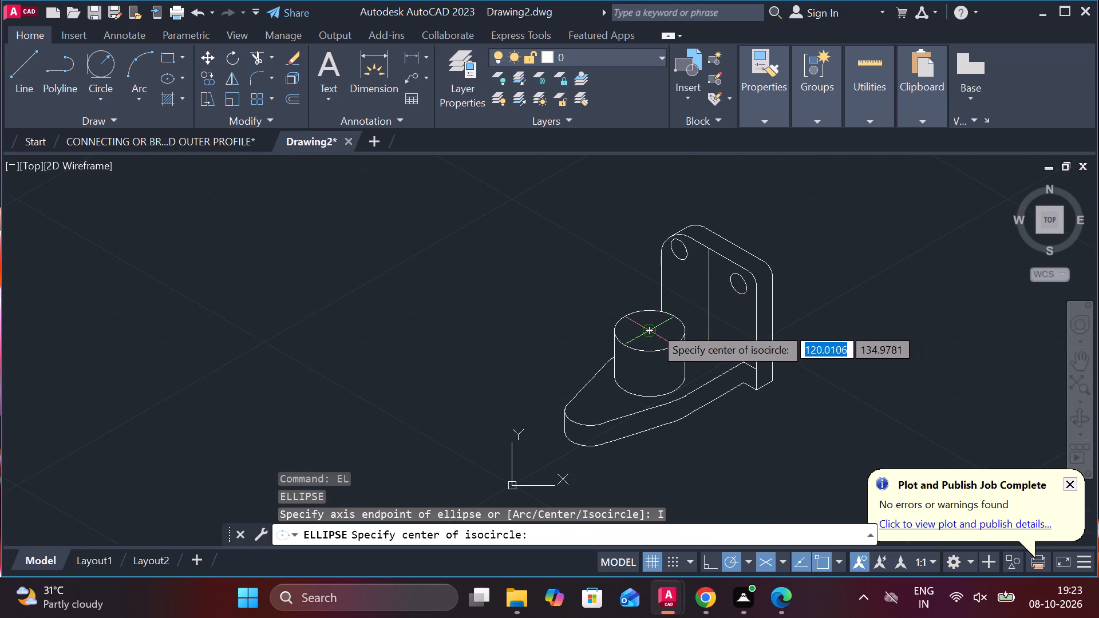
{"action": "left_click", "coordinate": [654, 327]}
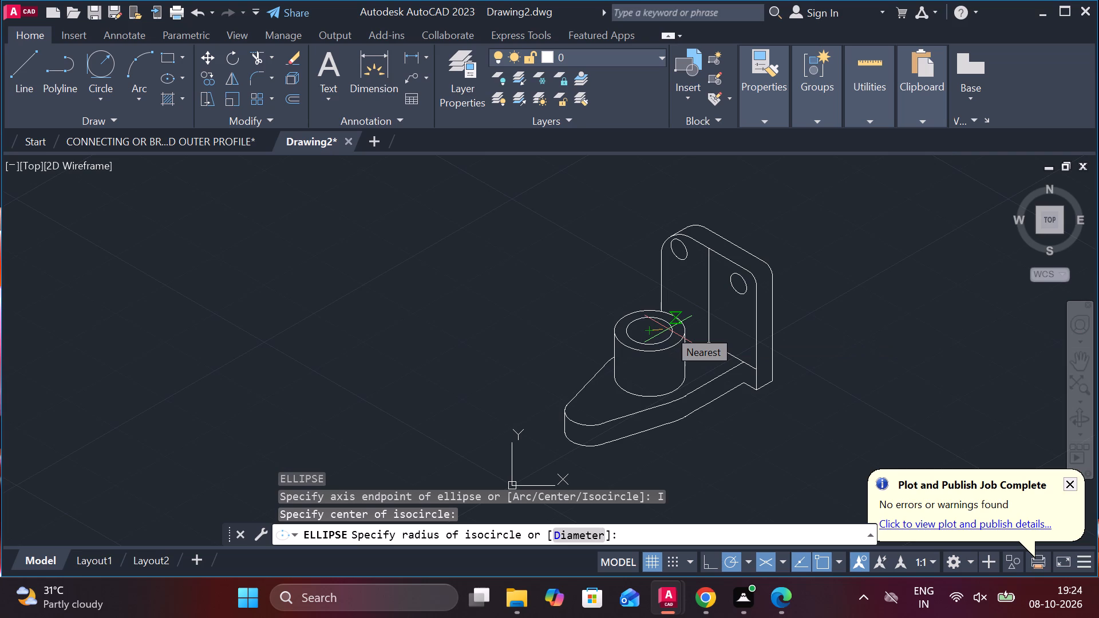
{"action": "type", "text": "D 2"}
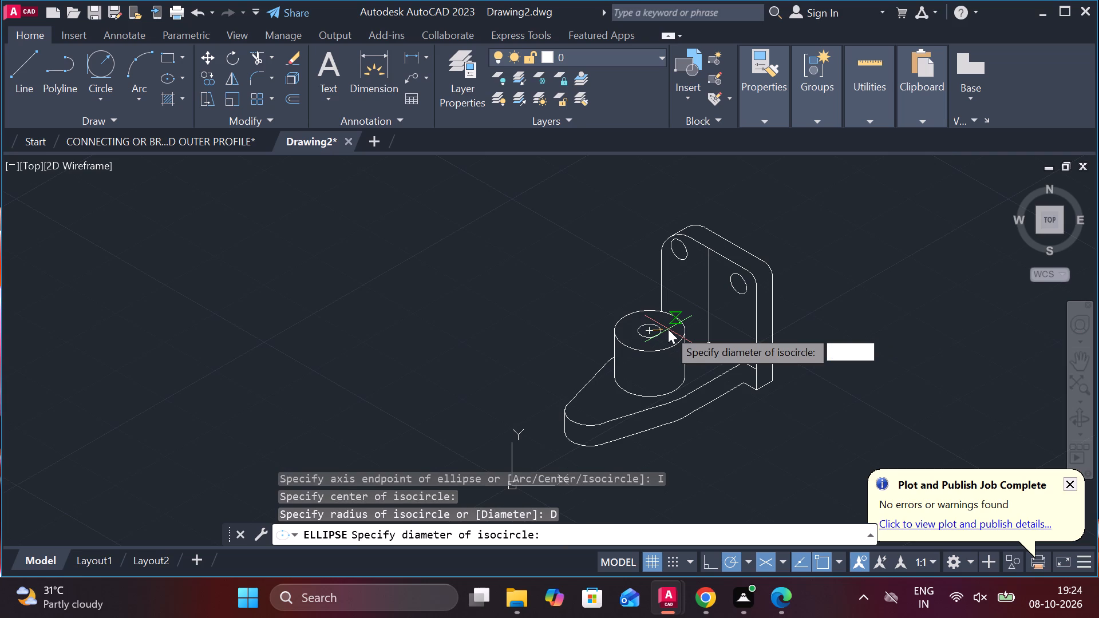
{"action": "key", "text": "8"}
{"action": "key", "text": "Return"}
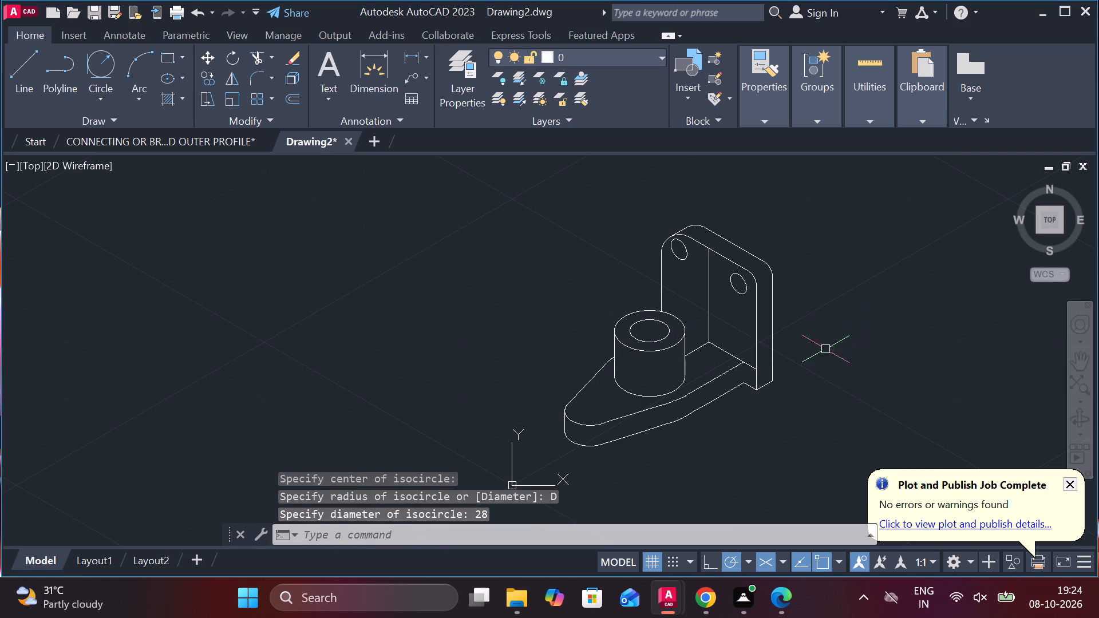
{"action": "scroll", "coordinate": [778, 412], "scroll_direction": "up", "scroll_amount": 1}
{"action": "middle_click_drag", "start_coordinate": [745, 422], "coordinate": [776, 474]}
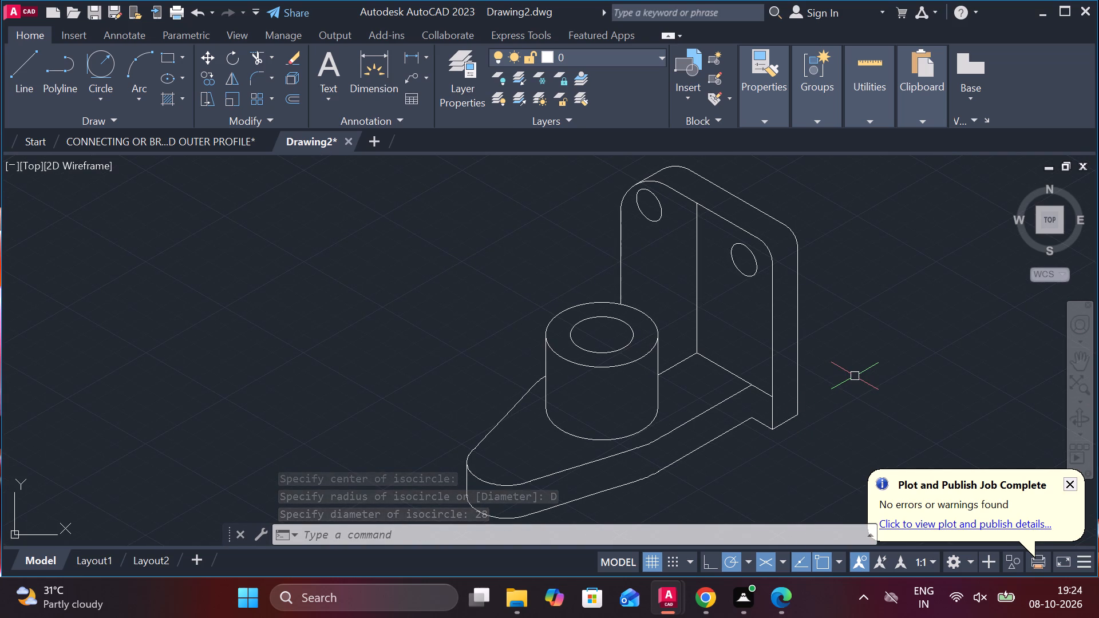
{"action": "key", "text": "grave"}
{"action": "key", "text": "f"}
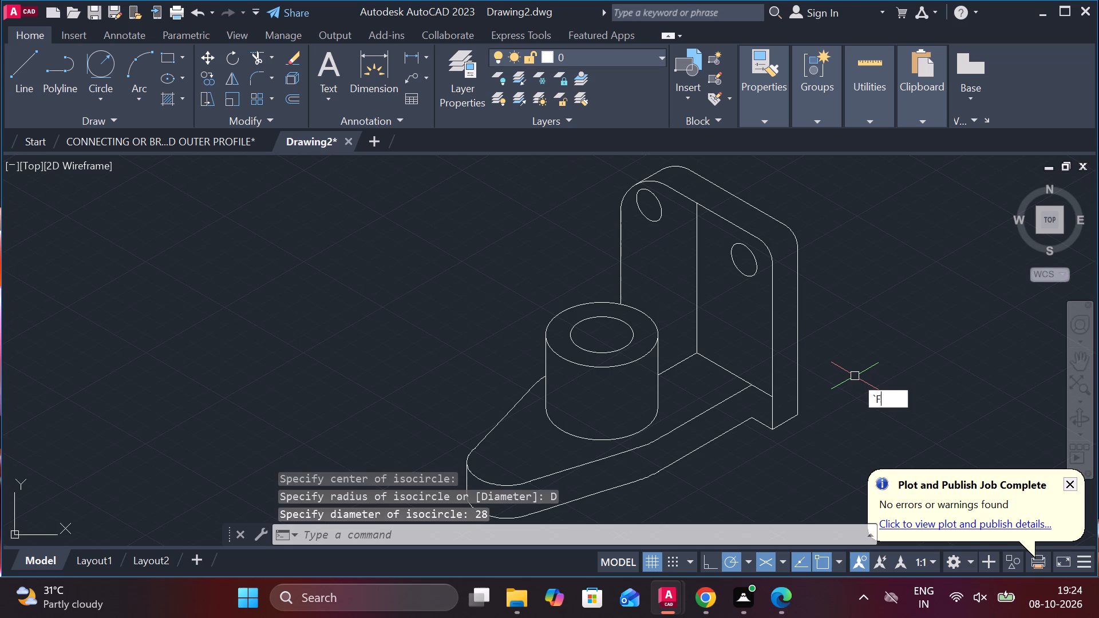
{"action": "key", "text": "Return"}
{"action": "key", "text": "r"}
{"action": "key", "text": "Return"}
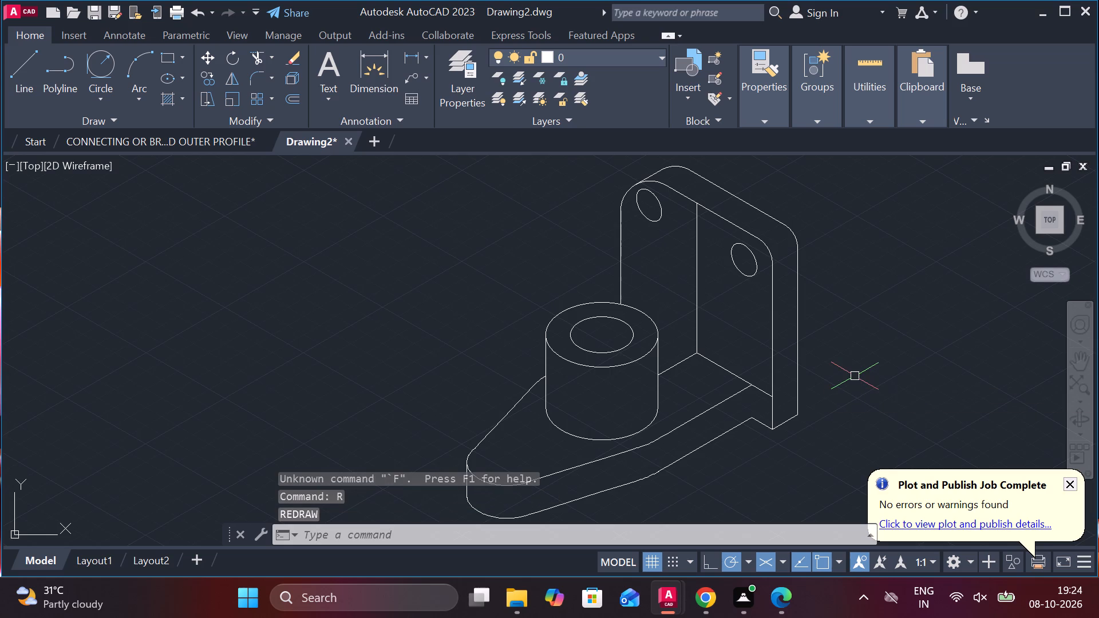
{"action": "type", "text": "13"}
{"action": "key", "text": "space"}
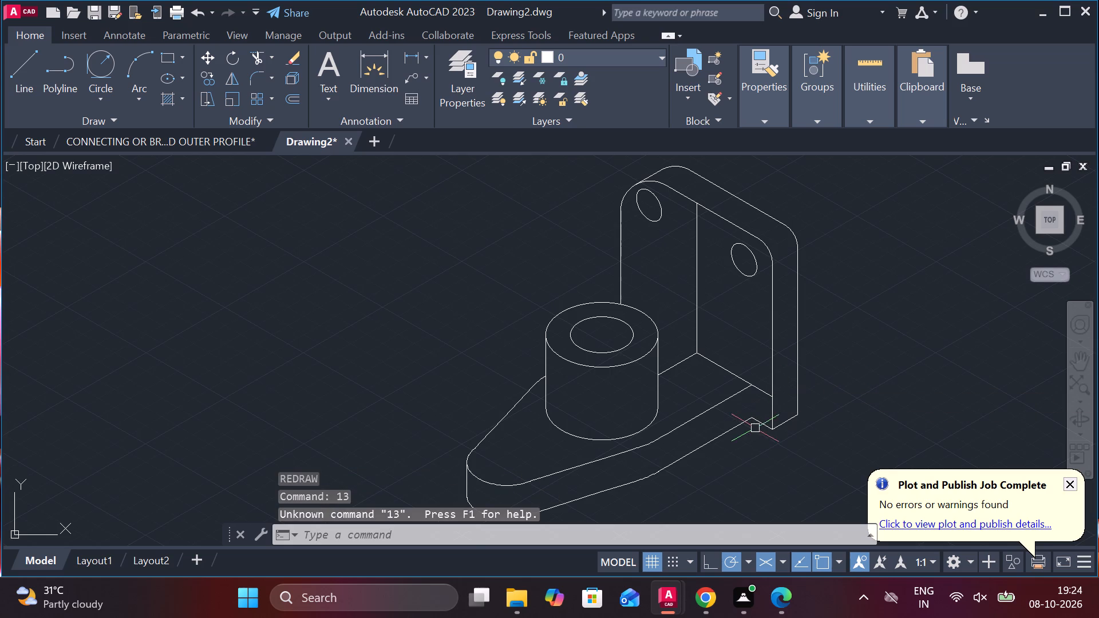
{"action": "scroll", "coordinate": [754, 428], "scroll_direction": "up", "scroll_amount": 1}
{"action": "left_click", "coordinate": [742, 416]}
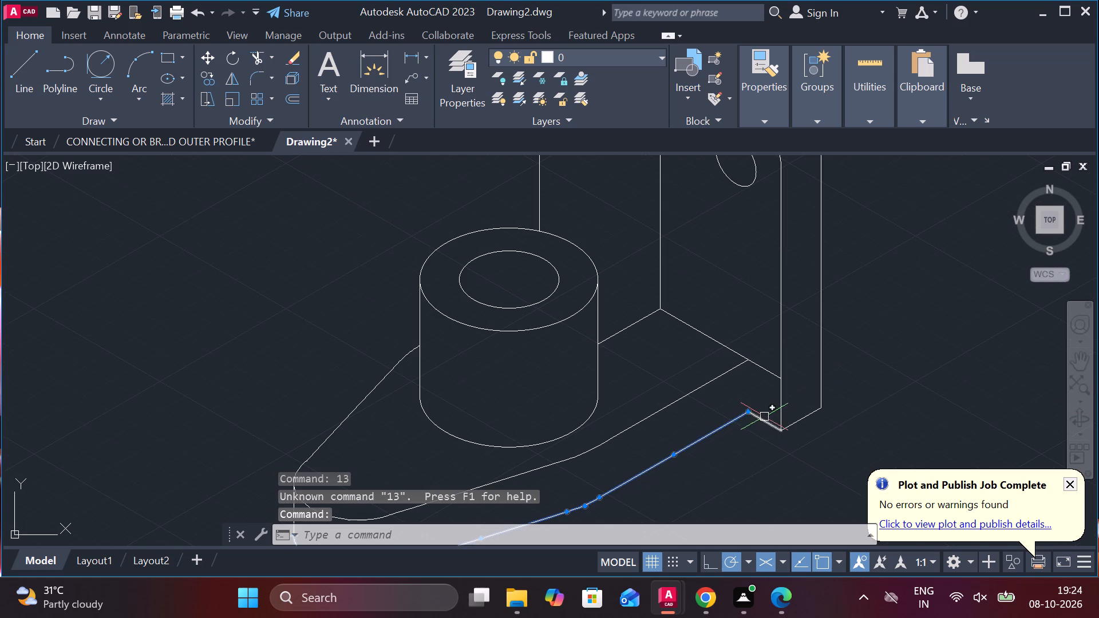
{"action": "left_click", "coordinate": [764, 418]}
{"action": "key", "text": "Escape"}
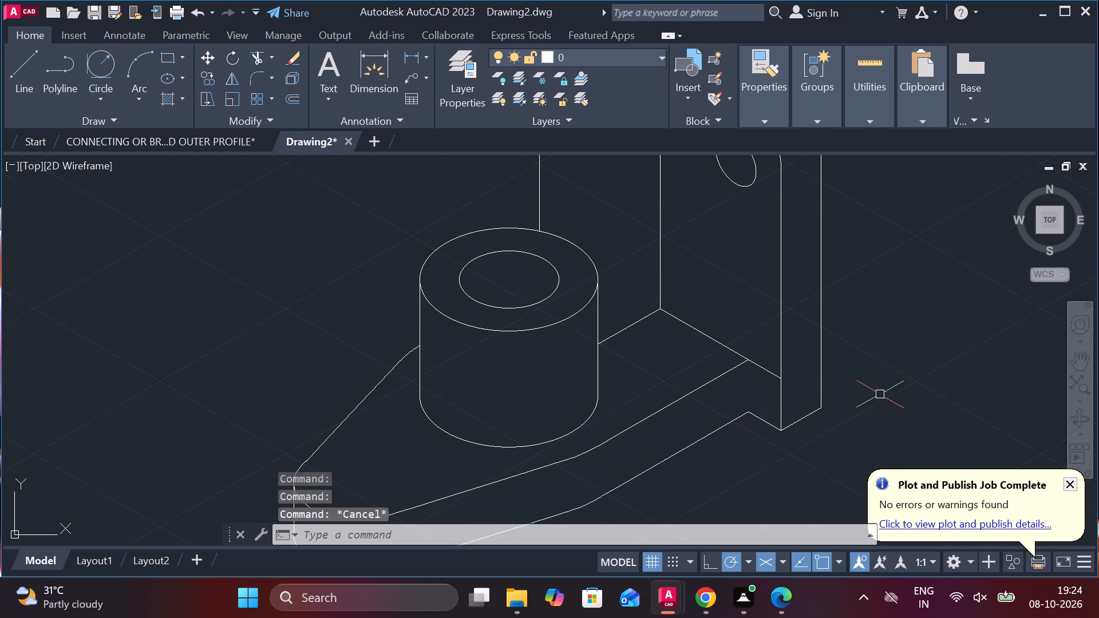
Fillet the lower and upper corners where the arm's front edges meet the plate with a radius of 13.
{"action": "key", "text": "f"}
{"action": "key", "text": "Return"}
{"action": "key", "text": "r"}
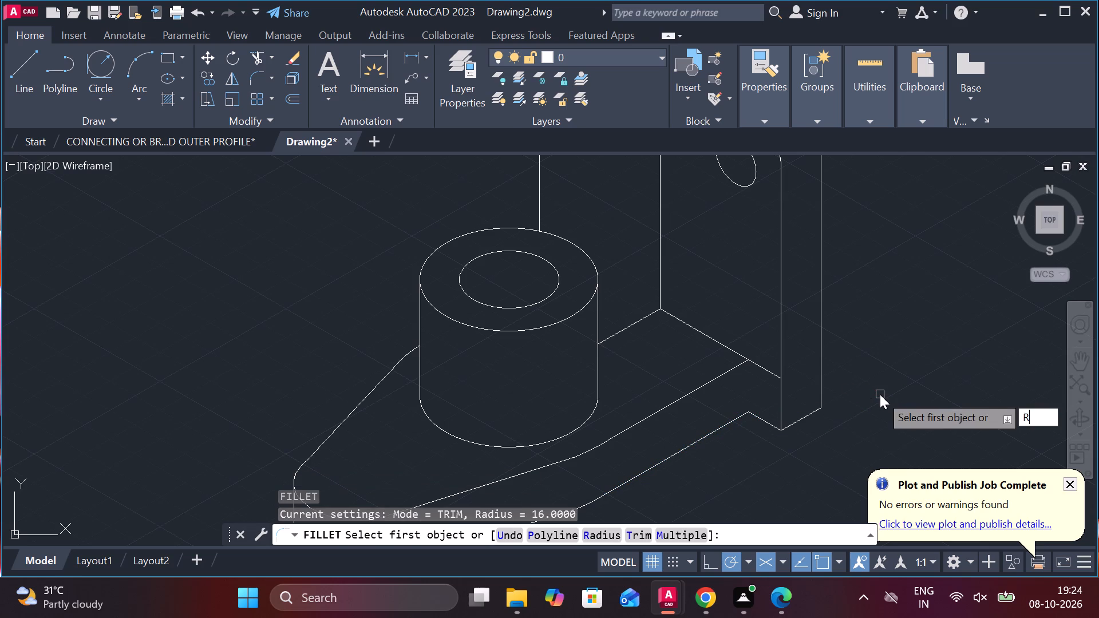
{"action": "key", "text": "Return"}
{"action": "type", "text": "13"}
{"action": "key", "text": "Return"}
{"action": "left_click", "coordinate": [738, 420]}
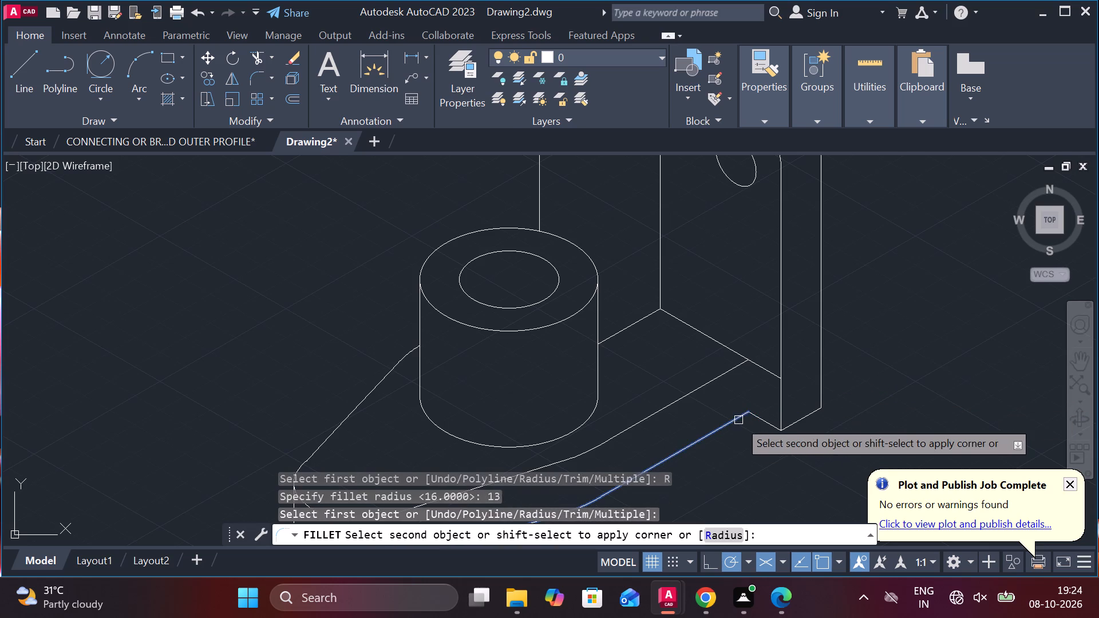
{"action": "left_click", "coordinate": [761, 421]}
{"action": "key", "text": "space"}
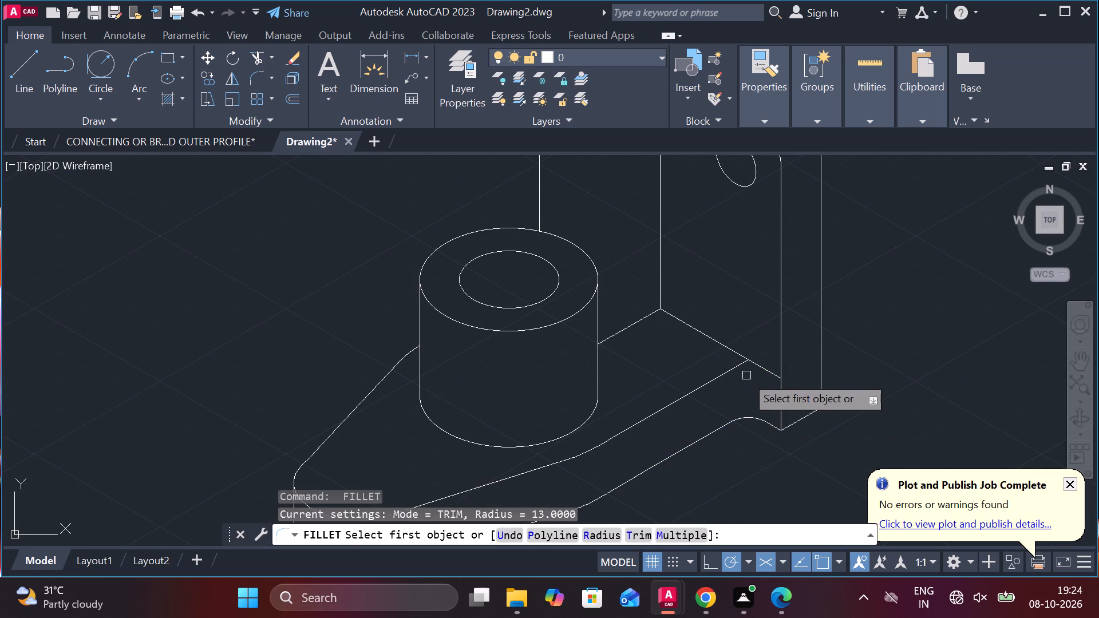
{"action": "left_click", "coordinate": [732, 369]}
{"action": "left_click", "coordinate": [762, 369]}
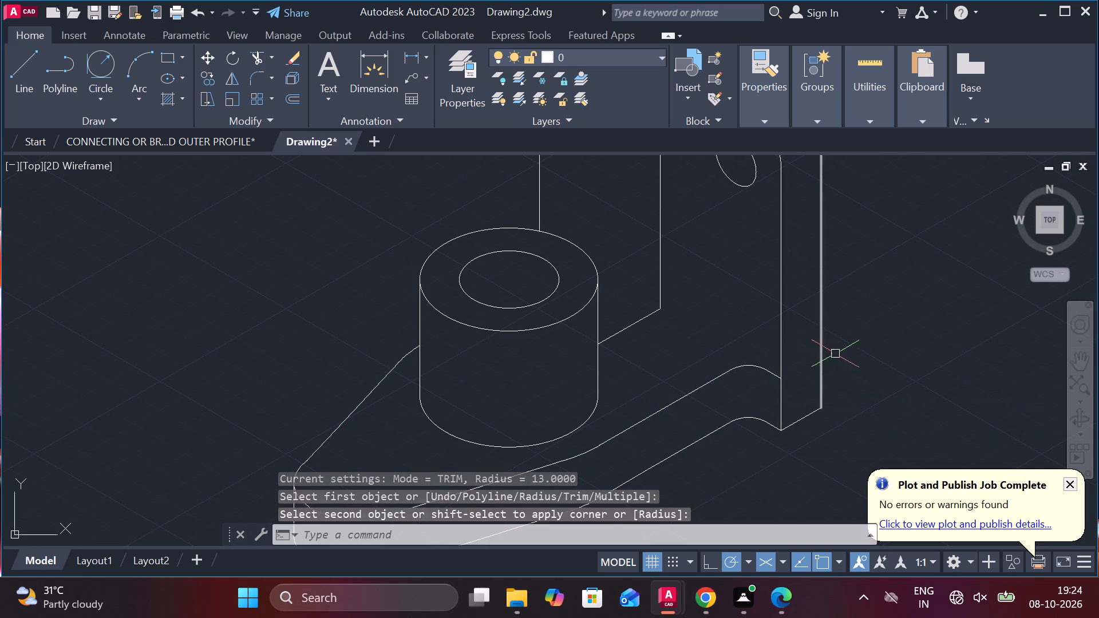
{"action": "middle_click_drag", "start_coordinate": [860, 378], "coordinate": [862, 395]}
{"action": "key", "text": "Escape"}
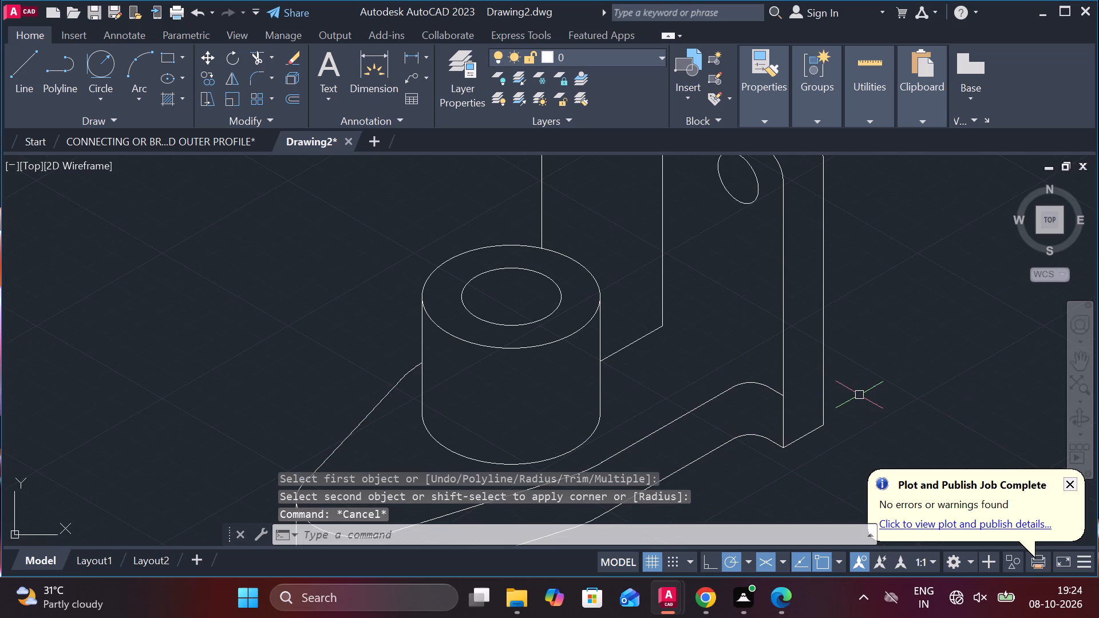
Extend the arm-to-plate junction line from the upper fillet back to the foot of the plate's vertical centre line.
{"action": "type", "text": "EX"}
{"action": "key", "text": "space"}
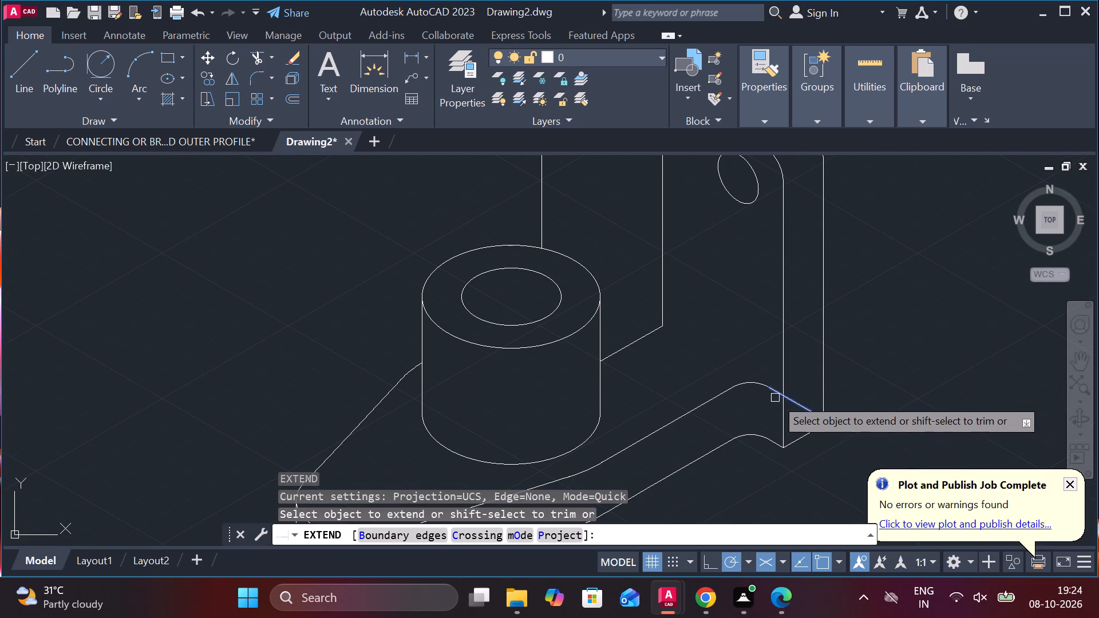
{"action": "scroll", "coordinate": [769, 386], "scroll_direction": "up", "scroll_amount": 2}
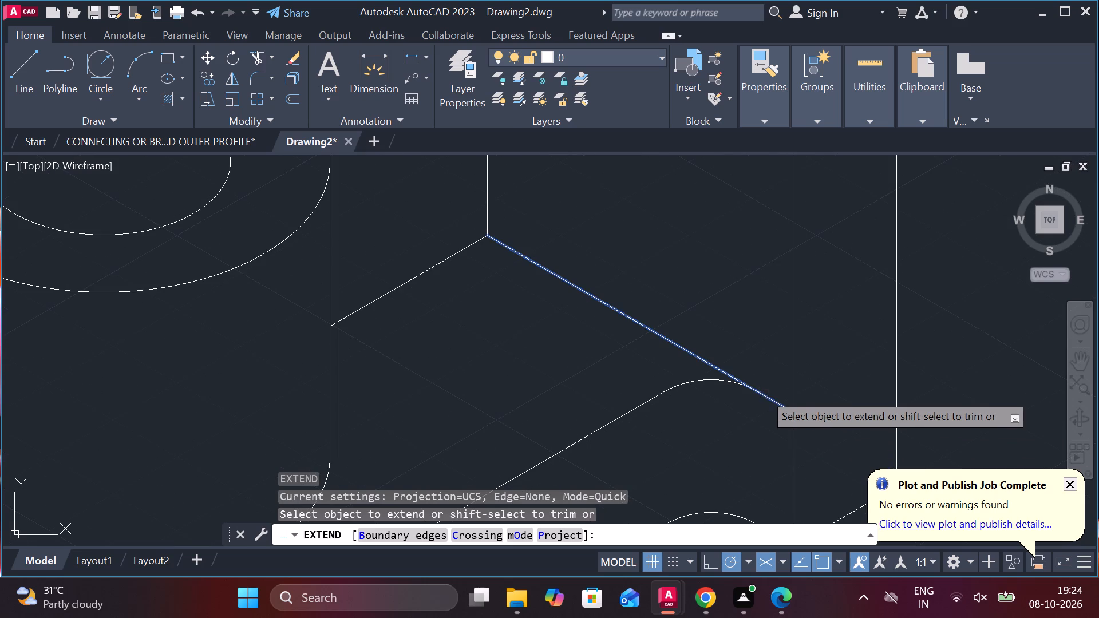
{"action": "left_click", "coordinate": [764, 393]}
{"action": "scroll", "coordinate": [764, 393], "scroll_direction": "down", "scroll_amount": 2}
{"action": "key", "text": "Escape"}
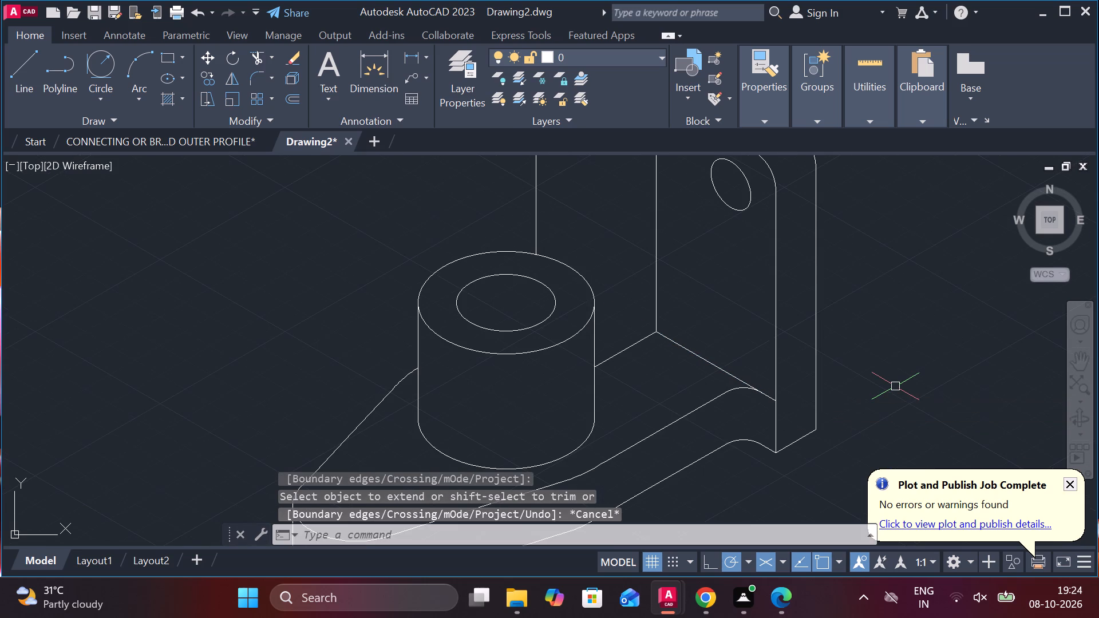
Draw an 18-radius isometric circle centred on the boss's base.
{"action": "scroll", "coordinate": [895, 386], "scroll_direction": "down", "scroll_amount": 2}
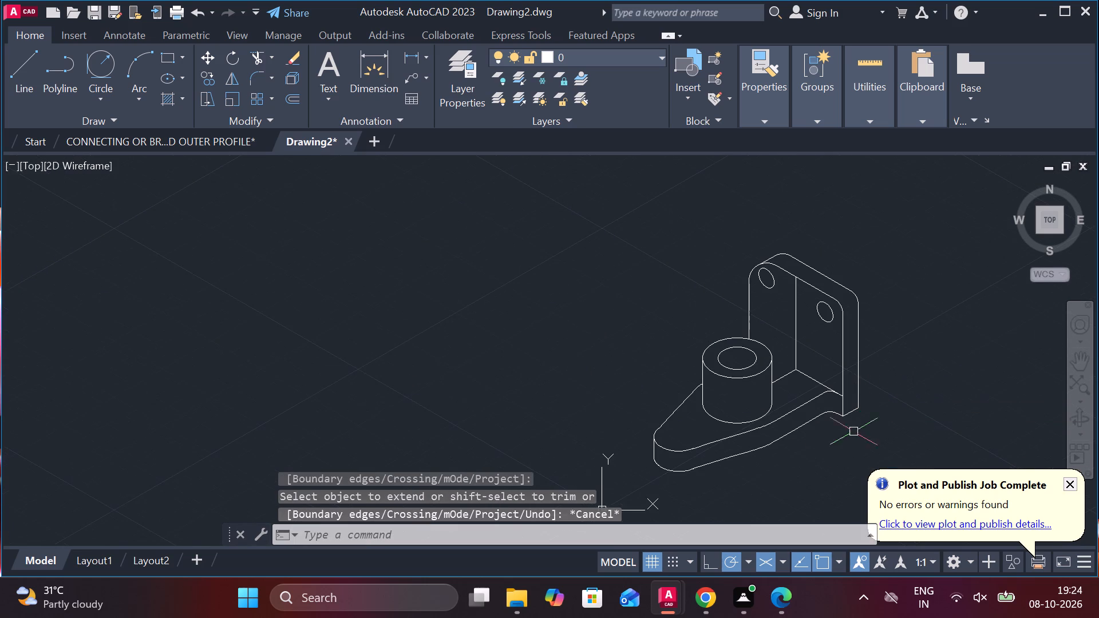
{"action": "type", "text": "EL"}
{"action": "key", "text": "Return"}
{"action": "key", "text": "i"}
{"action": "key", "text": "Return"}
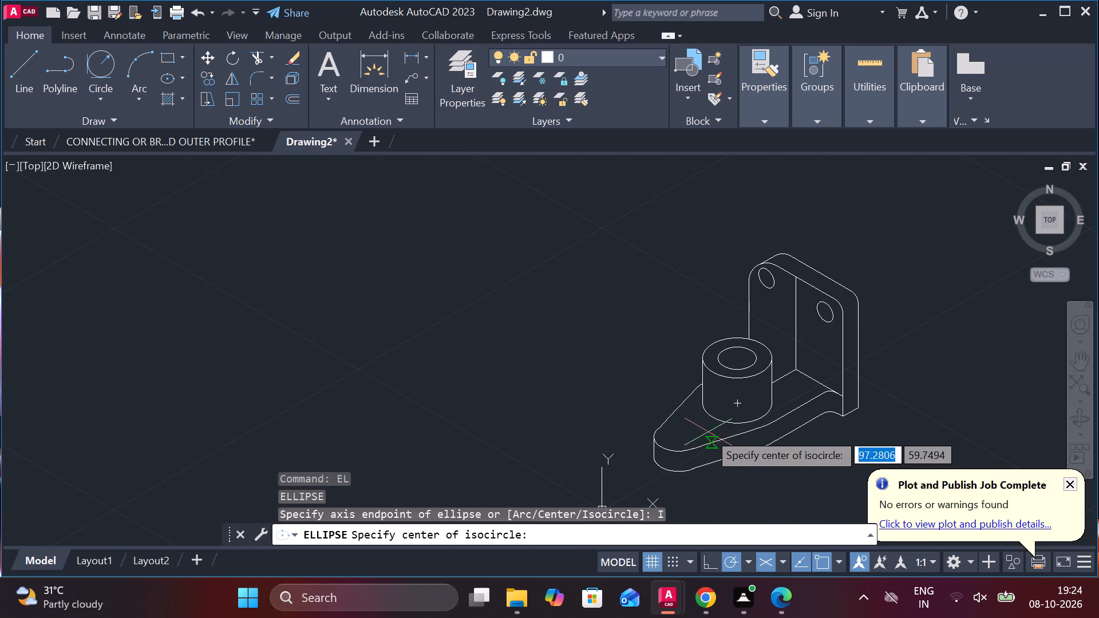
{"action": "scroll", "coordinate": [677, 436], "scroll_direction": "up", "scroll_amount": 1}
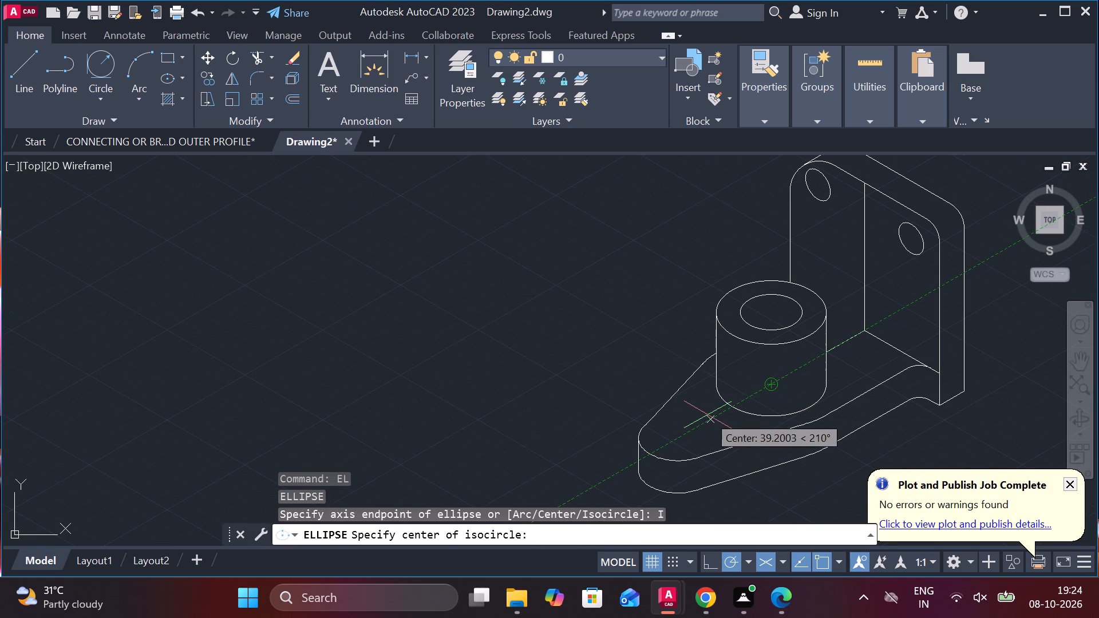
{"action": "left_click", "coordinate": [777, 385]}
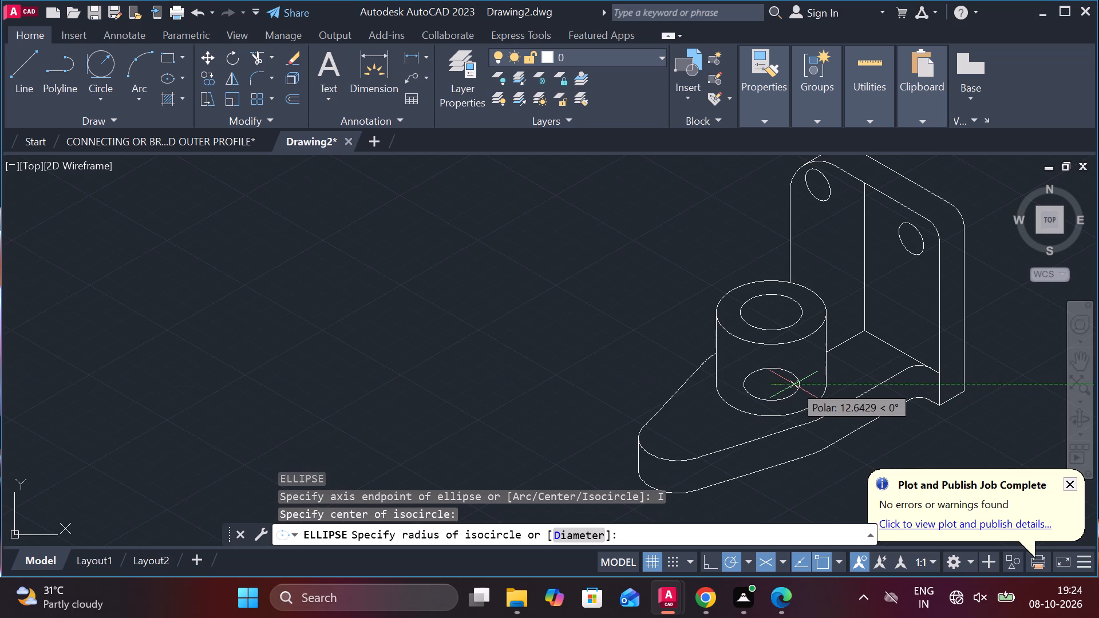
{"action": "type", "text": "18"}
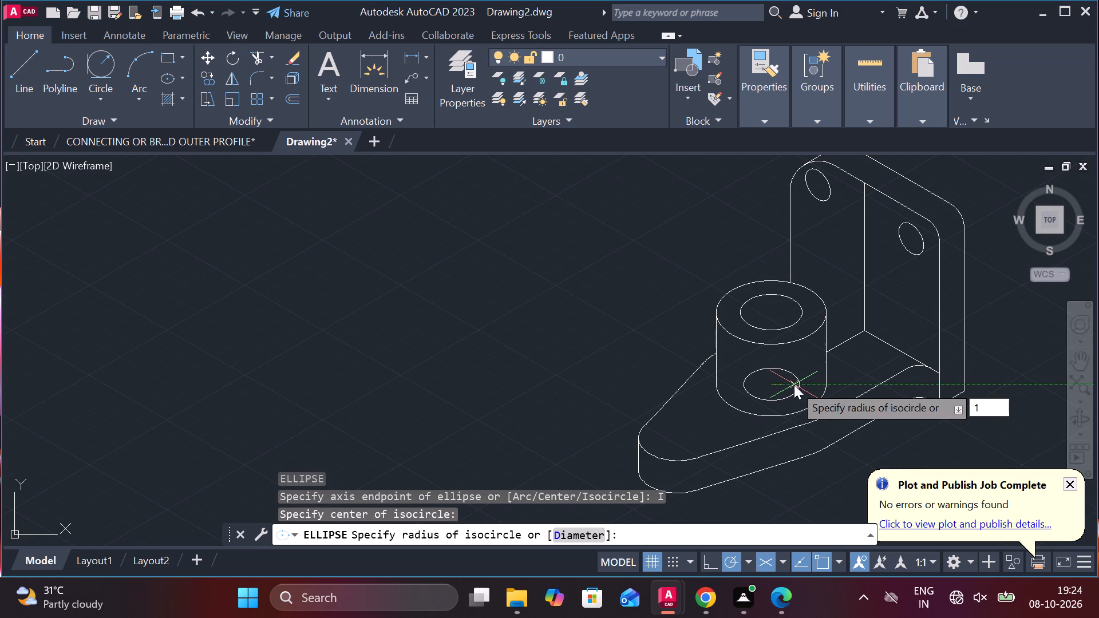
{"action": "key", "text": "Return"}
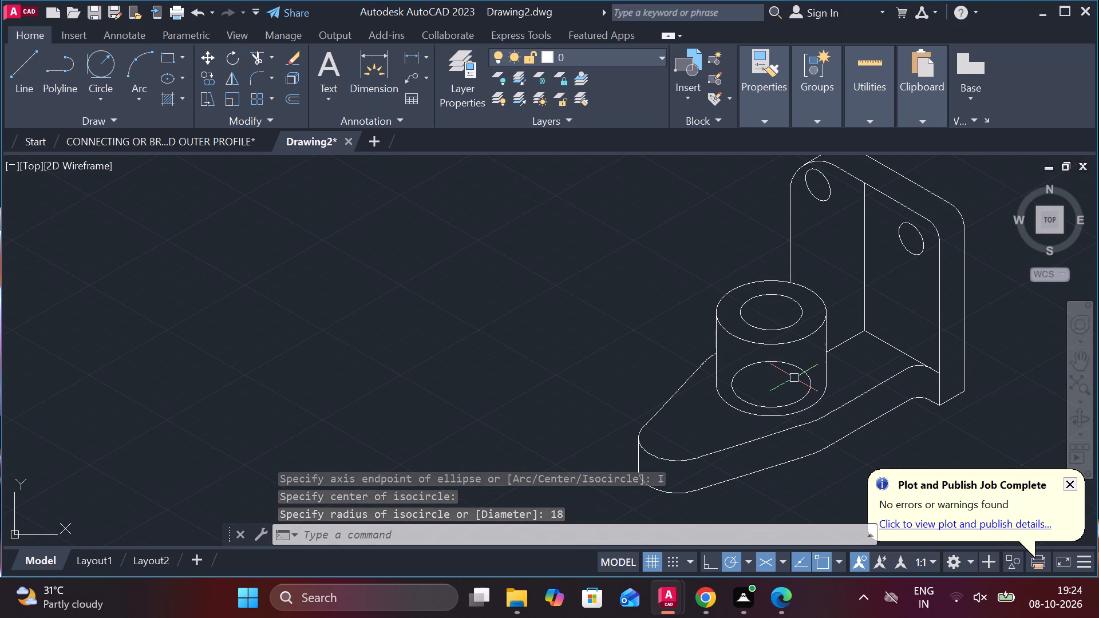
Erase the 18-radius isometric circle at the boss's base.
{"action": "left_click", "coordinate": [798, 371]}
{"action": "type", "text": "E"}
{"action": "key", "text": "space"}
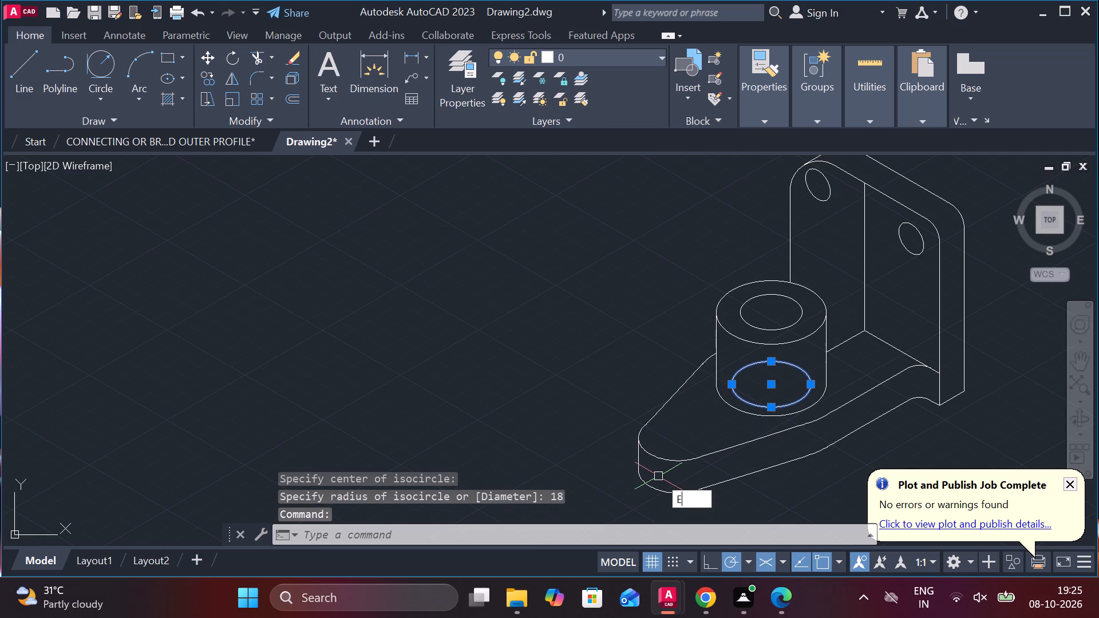
Draw a 36-diameter isometric circle centred on the boss's base.
{"action": "type", "text": "EL"}
{"action": "key", "text": "Return"}
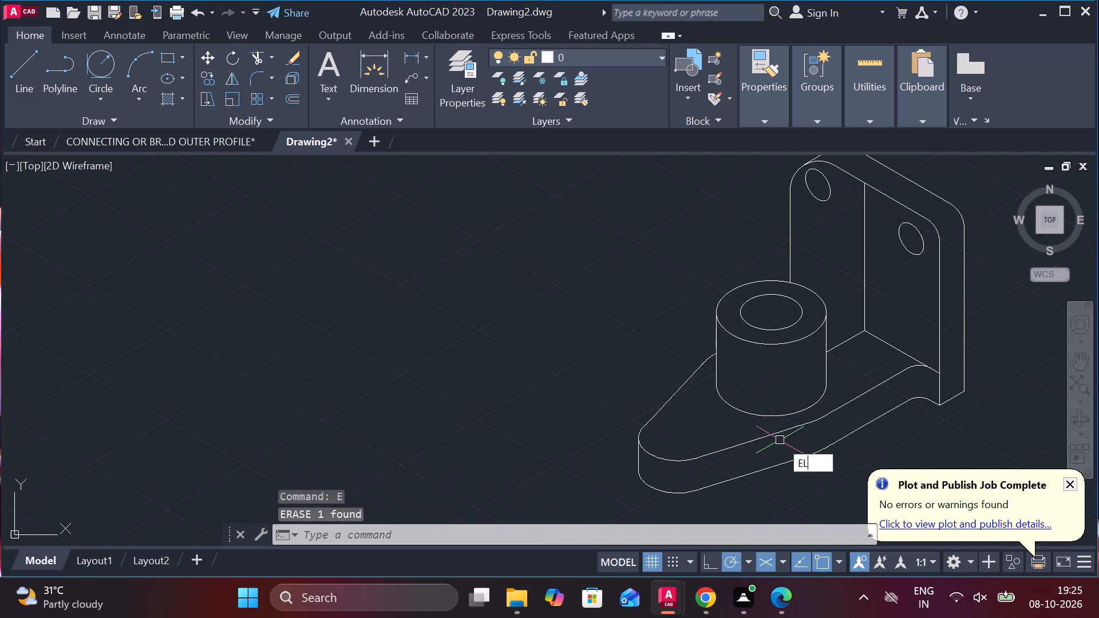
{"action": "key", "text": "i"}
{"action": "key", "text": "Return"}
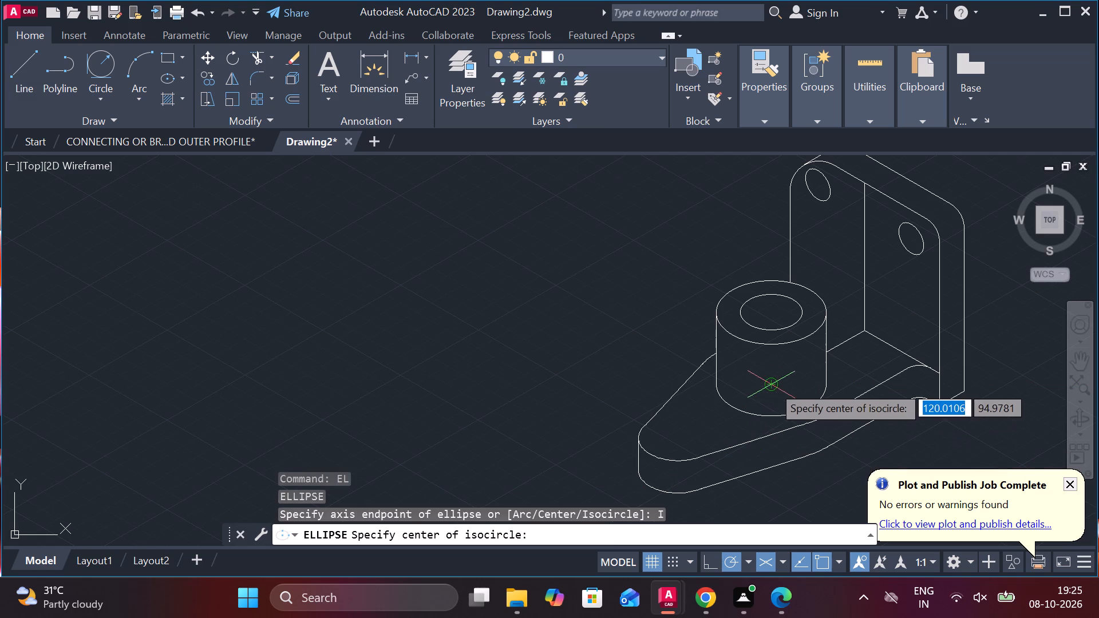
{"action": "left_click", "coordinate": [772, 385]}
{"action": "type", "text": "D"}
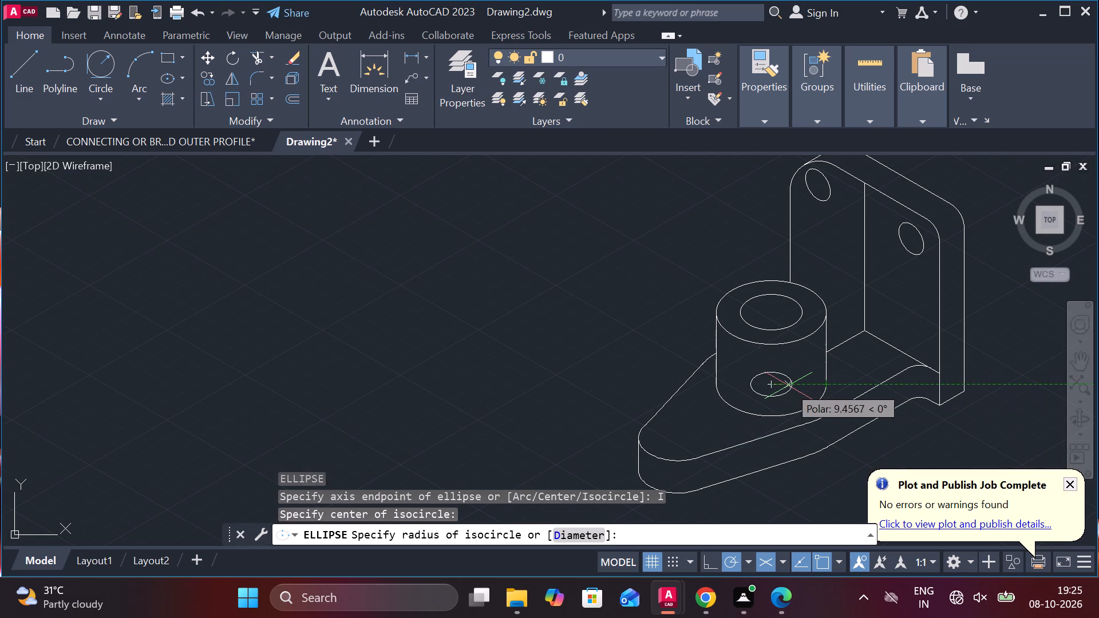
{"action": "key", "text": "space"}
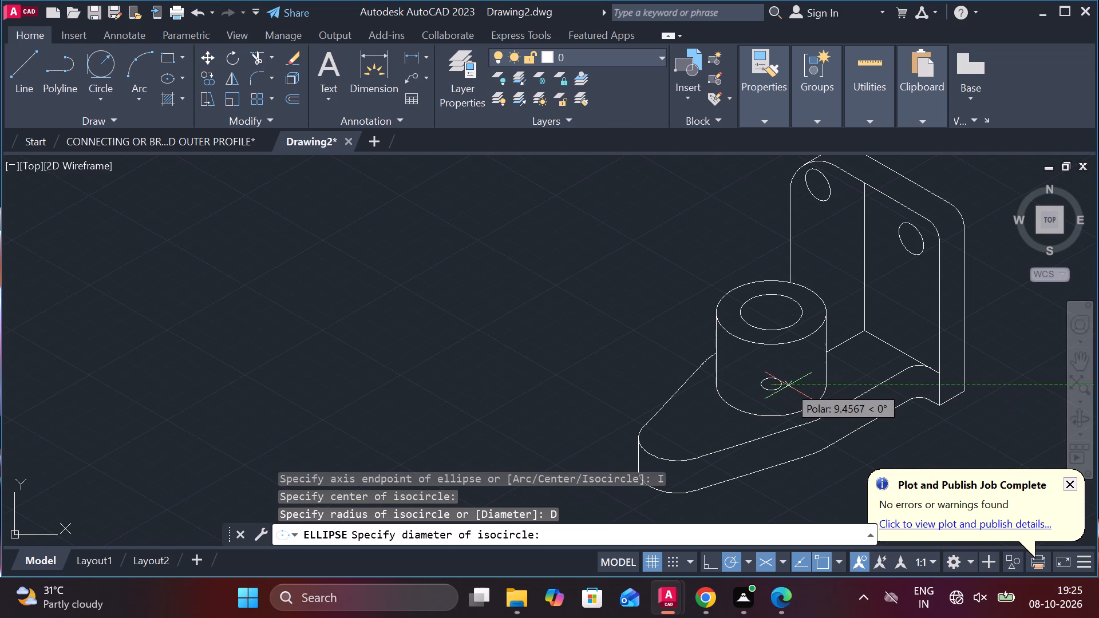
{"action": "key", "text": "3"}
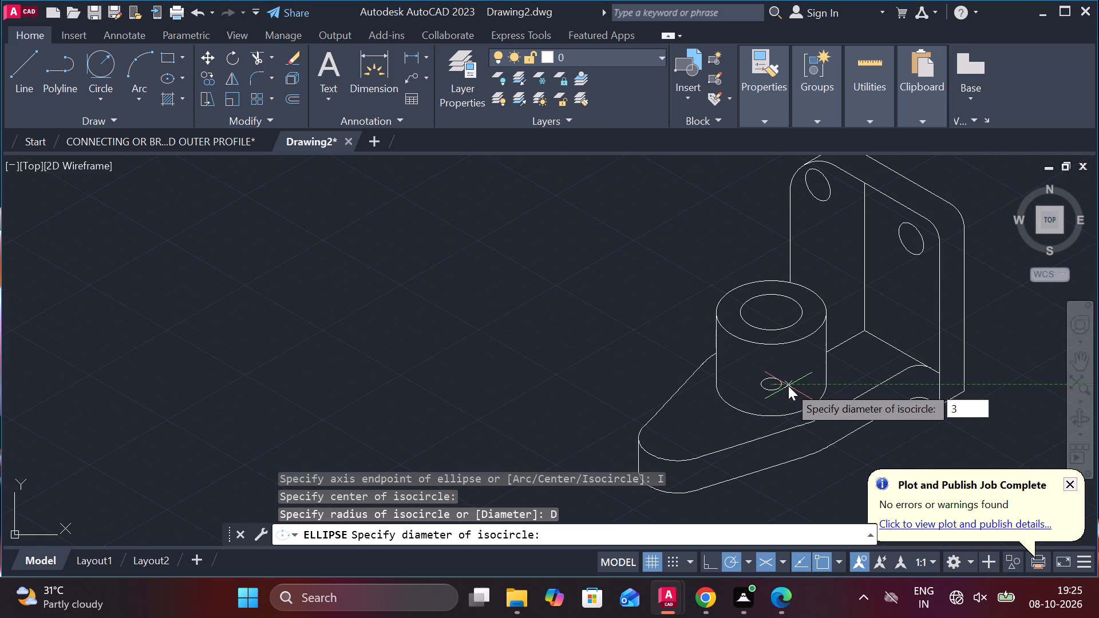
{"action": "key", "text": "6"}
{"action": "key", "text": "Return"}
Move the 36-diameter circle 60 units from the boss's base centre along the 210° axis towards the arm's rounded end.
{"action": "left_click", "coordinate": [798, 371]}
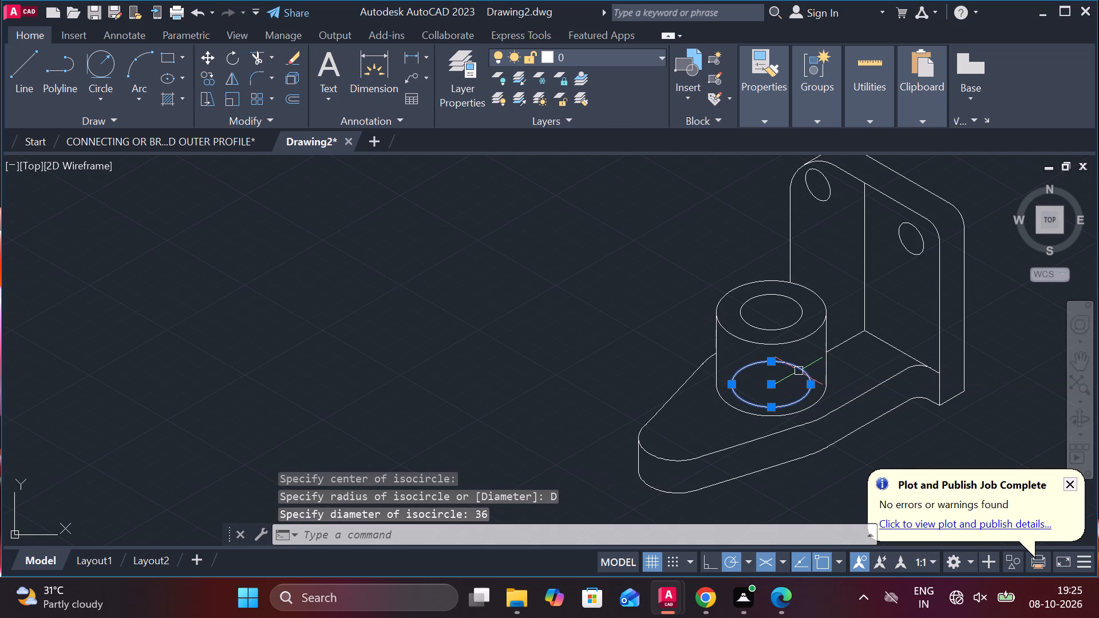
{"action": "key", "text": "m"}
{"action": "key", "text": "Return"}
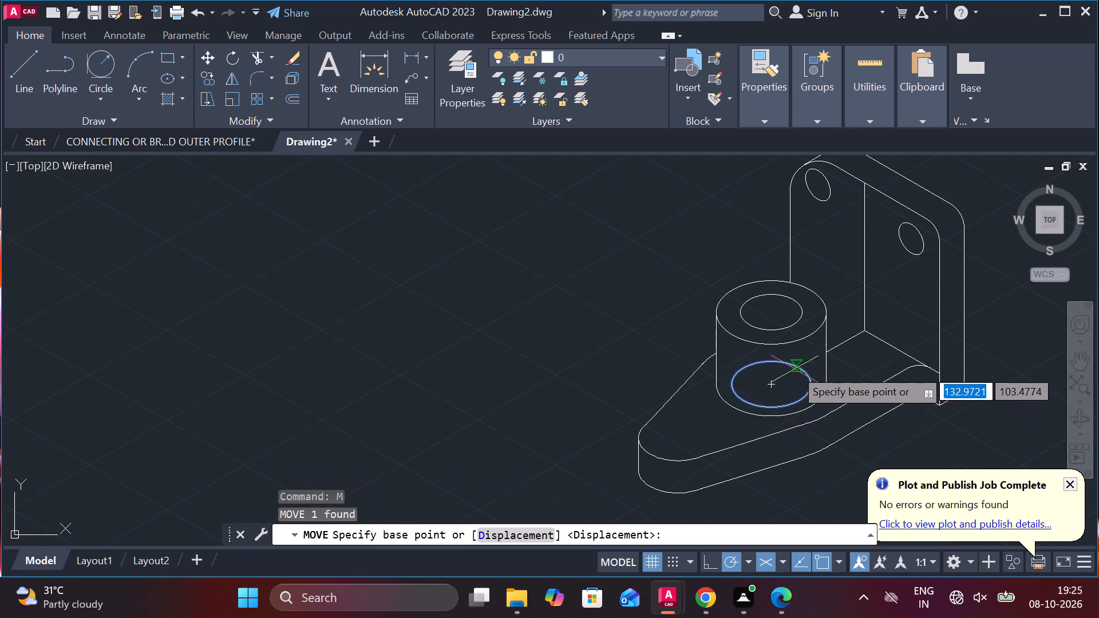
{"action": "left_click", "coordinate": [769, 386]}
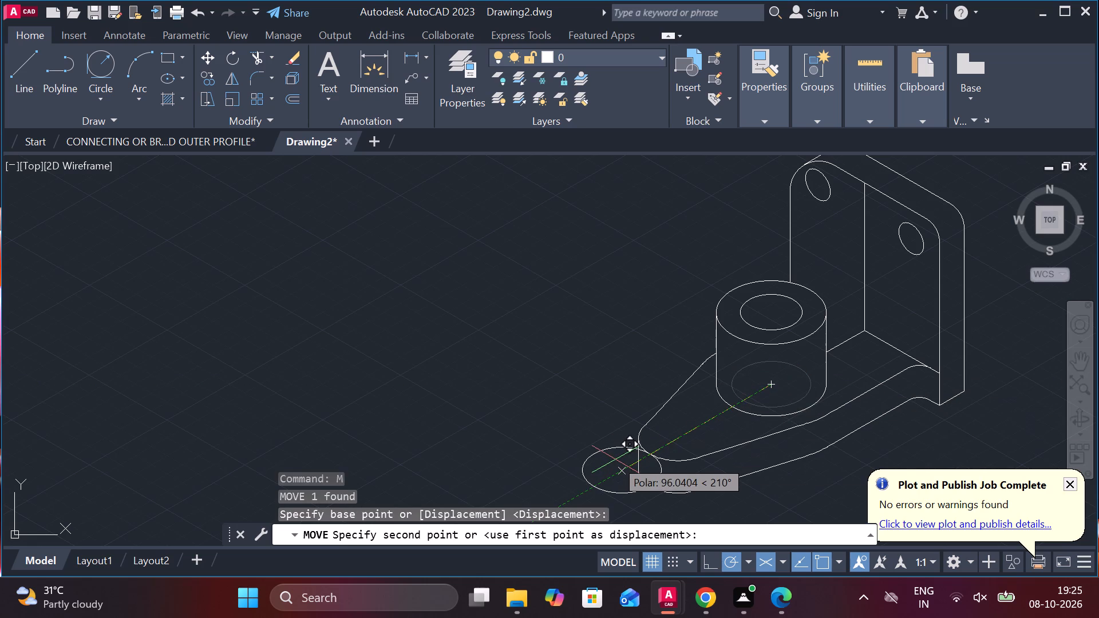
{"action": "type", "text": "60"}
{"action": "key", "text": "Return"}
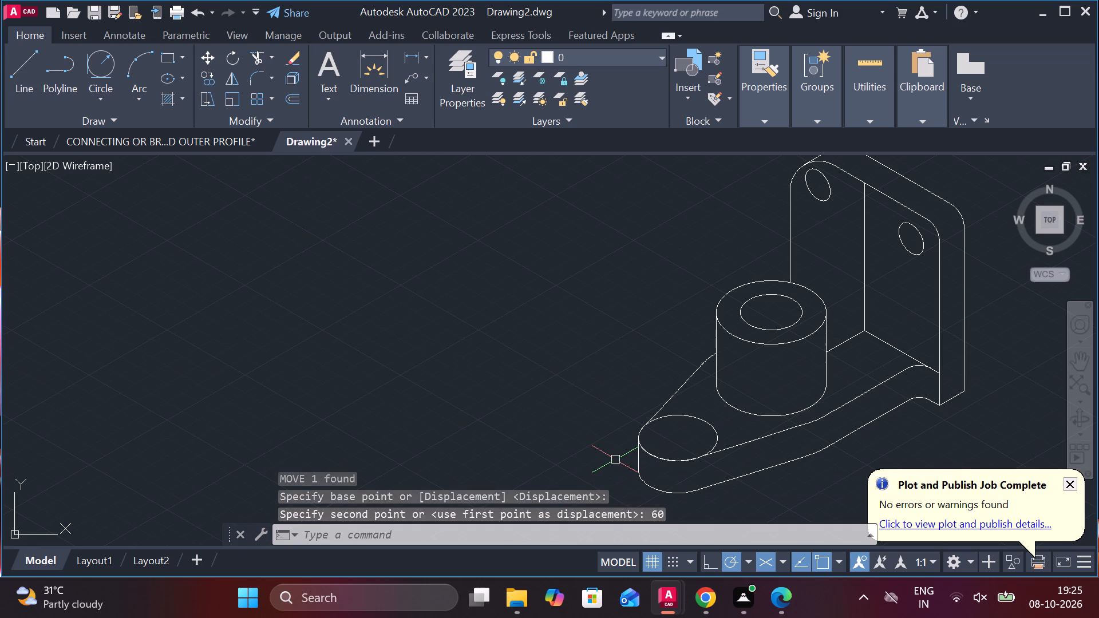
Draw a 16-diameter isometric circle concentric with the 36-diameter circle at the arm's rounded end.
{"action": "key", "text": "e"}
{"action": "key", "text": "semicolon"}
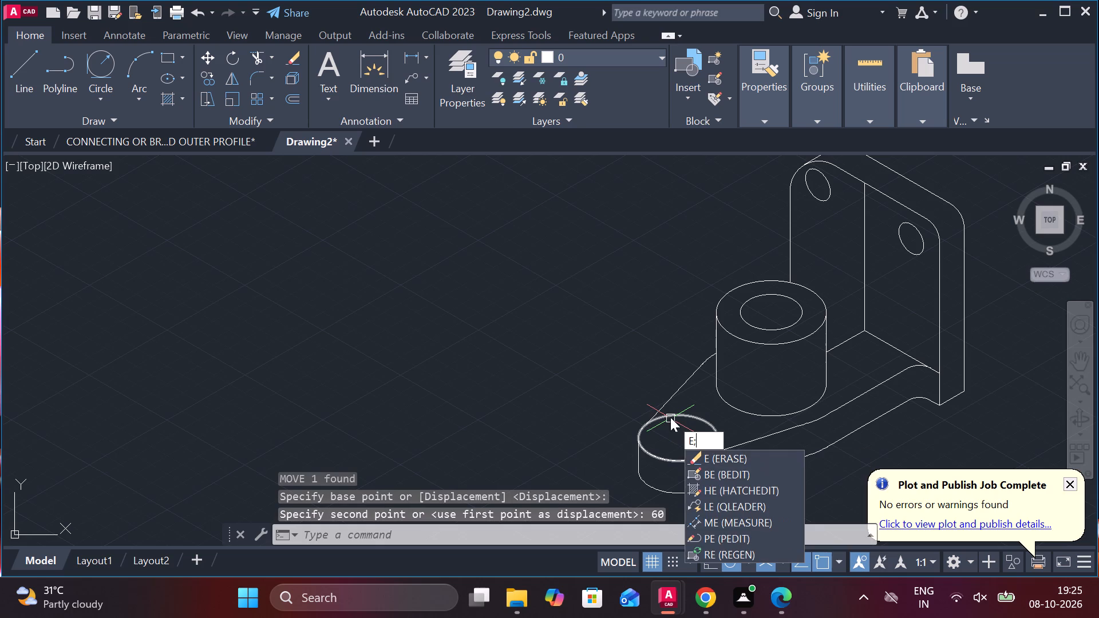
{"action": "key", "text": "BackSpace"}
{"action": "key", "text": "l"}
{"action": "key", "text": "Return"}
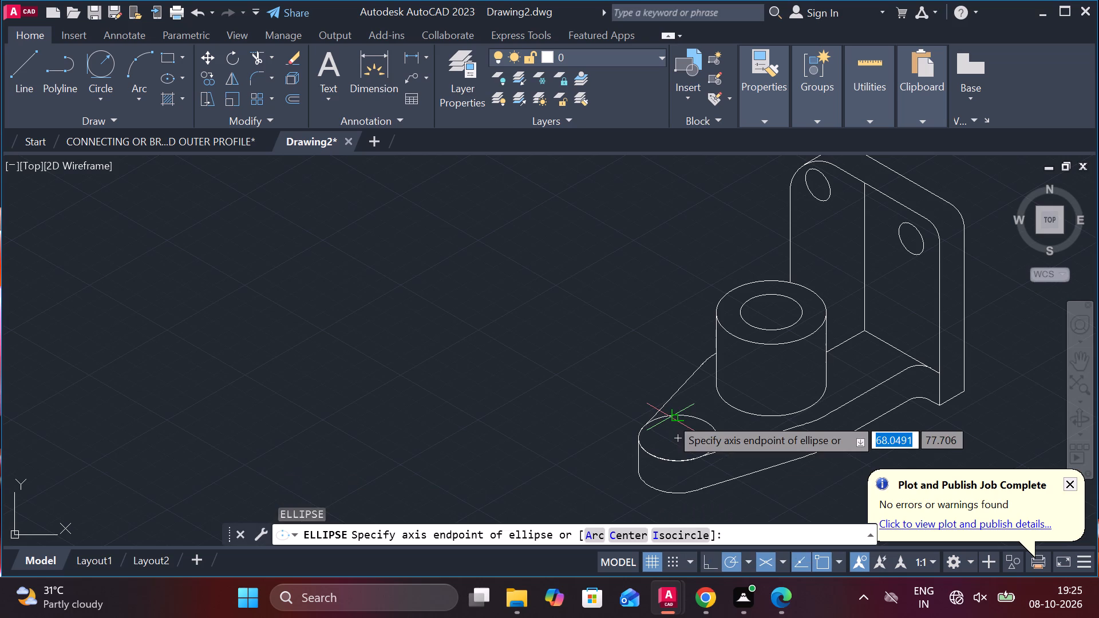
{"action": "key", "text": "i"}
{"action": "key", "text": "Return"}
{"action": "left_click", "coordinate": [675, 435]}
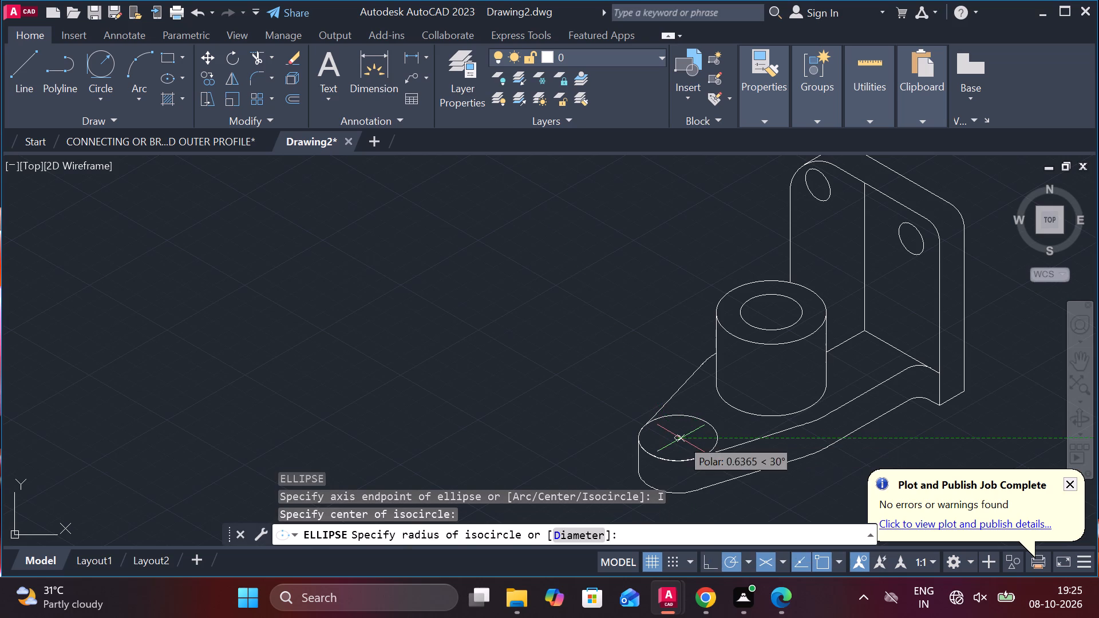
{"action": "scroll", "coordinate": [682, 438], "scroll_direction": "up", "scroll_amount": 2}
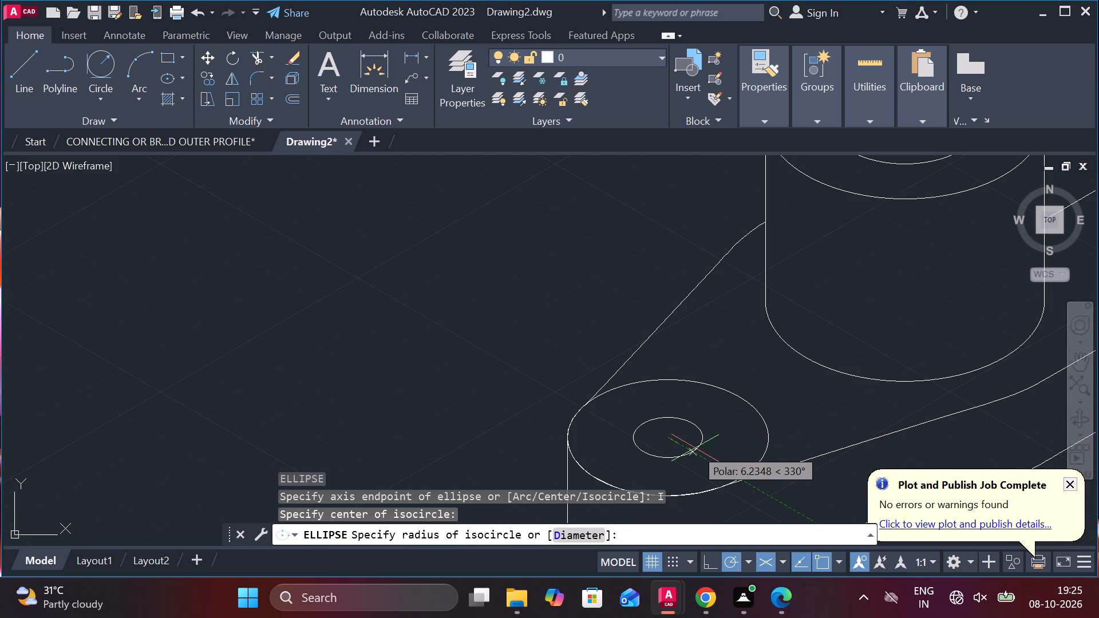
{"action": "key", "text": "d"}
{"action": "key", "text": "Return"}
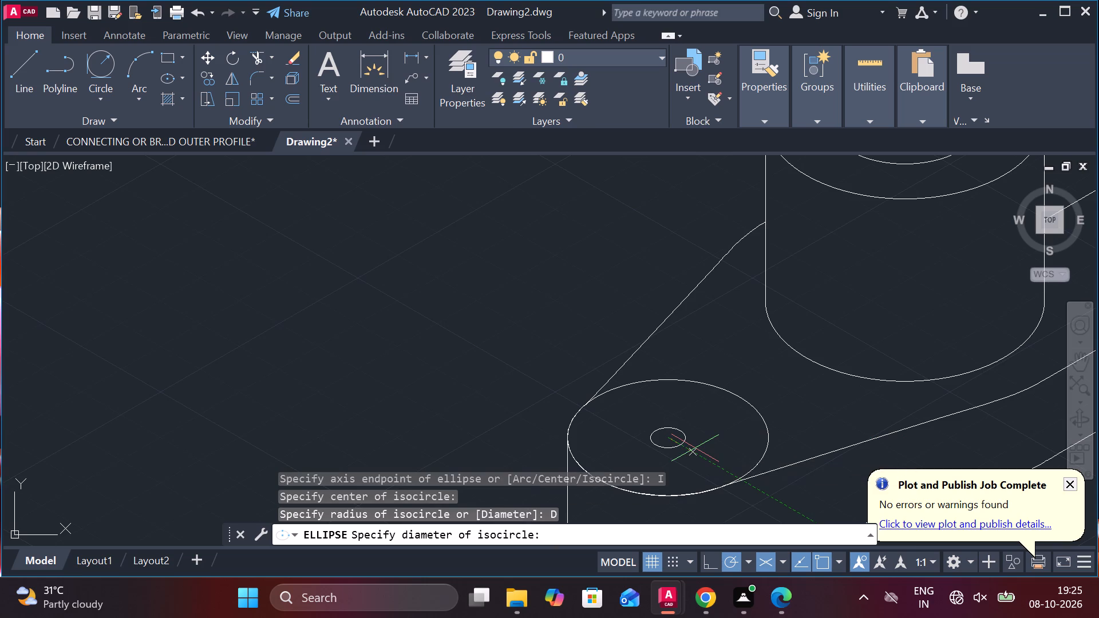
{"action": "type", "text": "16"}
{"action": "key", "text": "Return"}
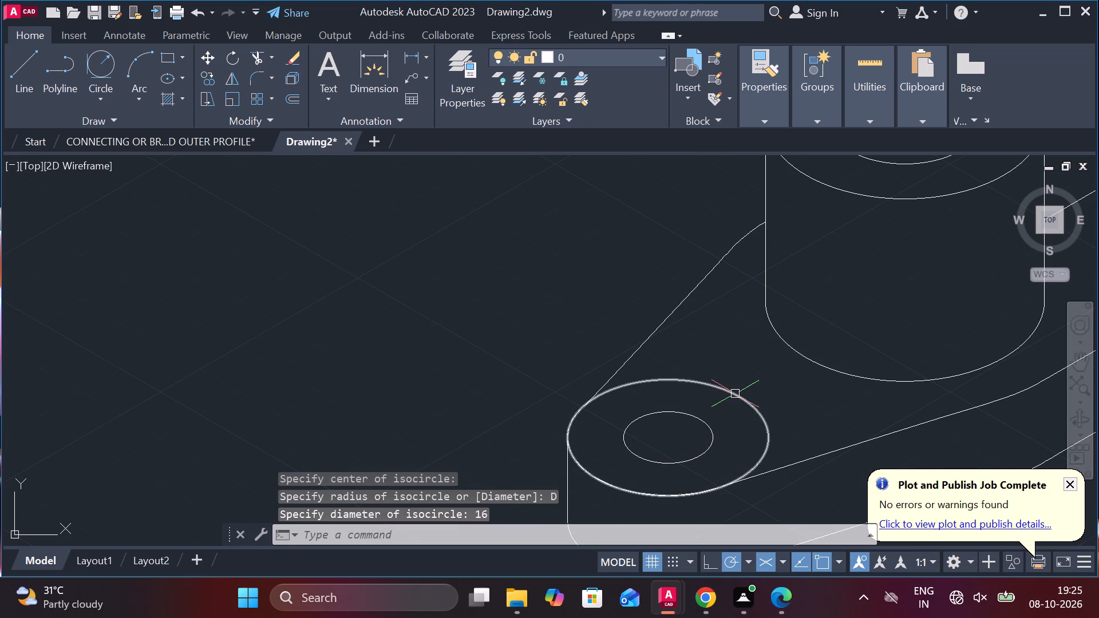
Erase the 36-diameter construction circle around the hole at the arm's end.
{"action": "left_click", "coordinate": [735, 394]}
{"action": "type", "text": "E"}
{"action": "key", "text": "space"}
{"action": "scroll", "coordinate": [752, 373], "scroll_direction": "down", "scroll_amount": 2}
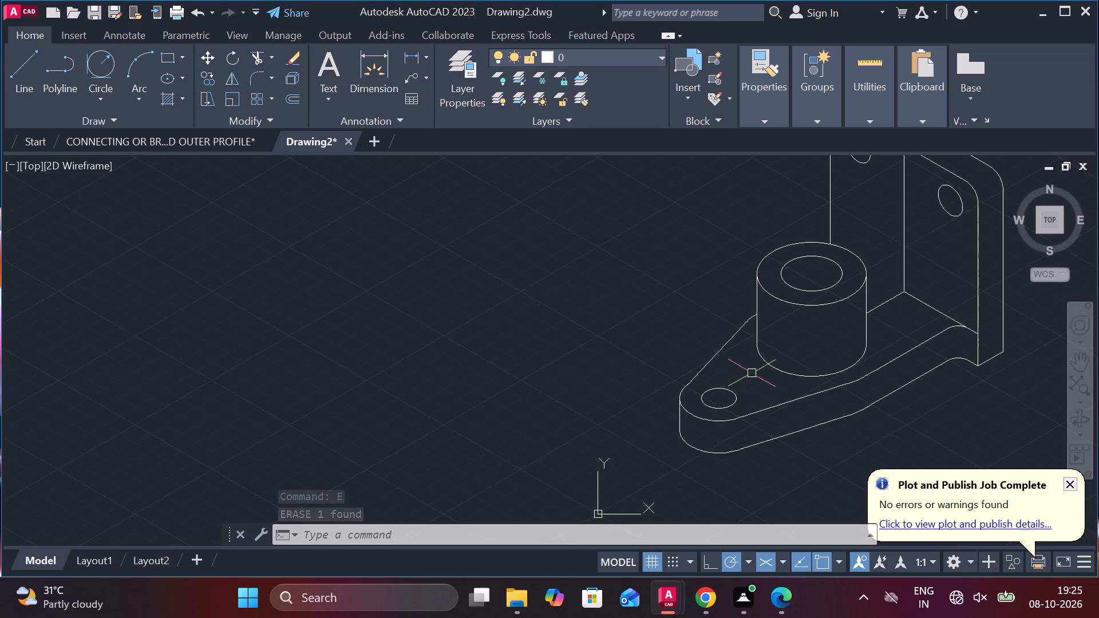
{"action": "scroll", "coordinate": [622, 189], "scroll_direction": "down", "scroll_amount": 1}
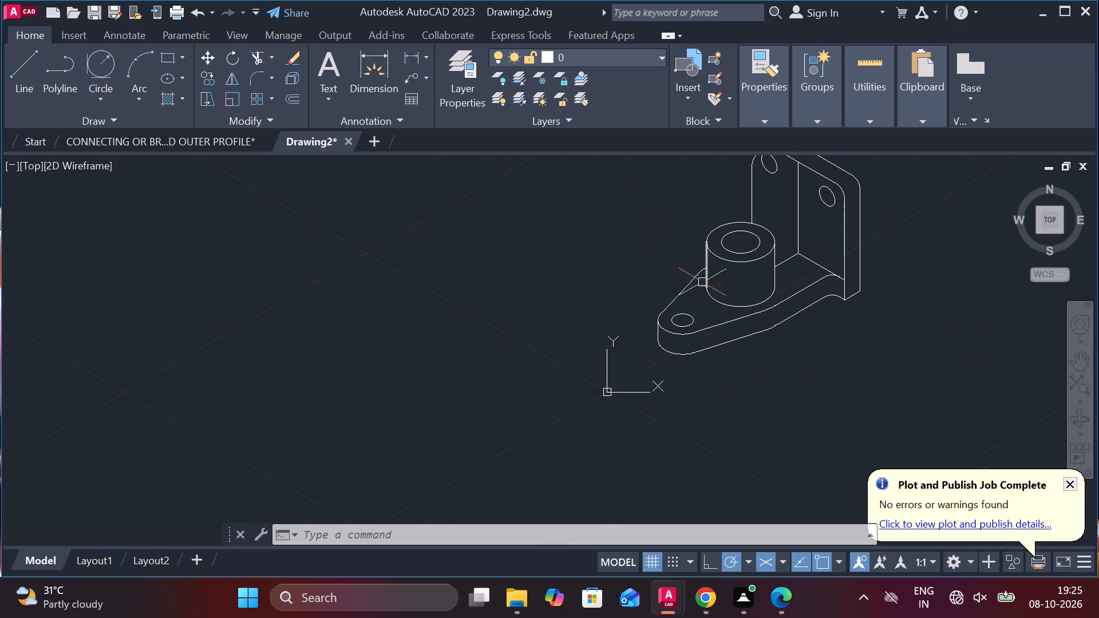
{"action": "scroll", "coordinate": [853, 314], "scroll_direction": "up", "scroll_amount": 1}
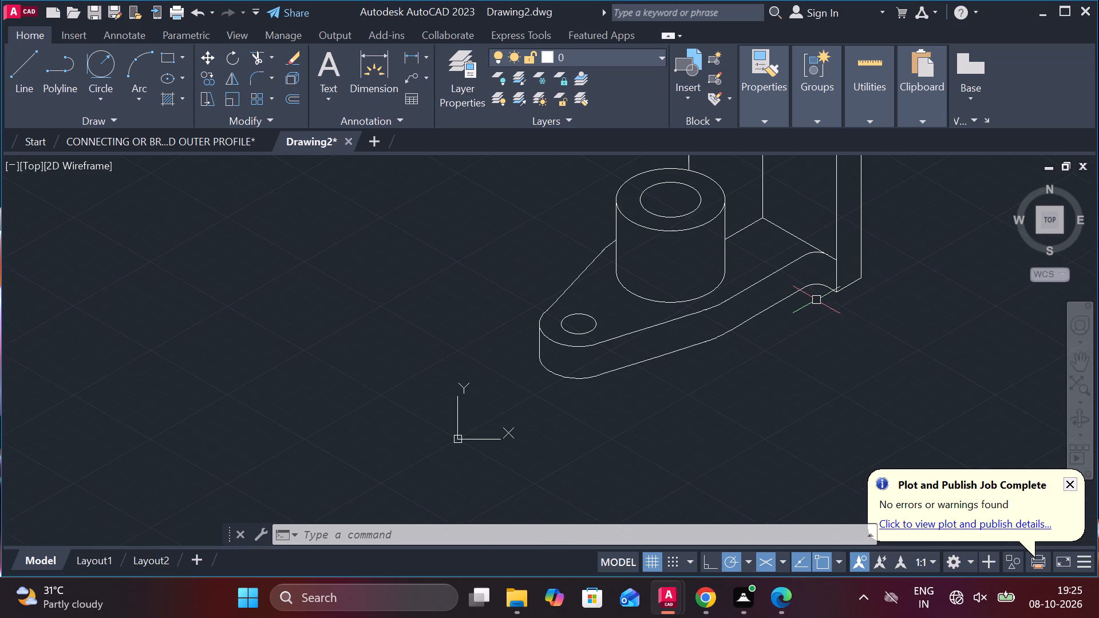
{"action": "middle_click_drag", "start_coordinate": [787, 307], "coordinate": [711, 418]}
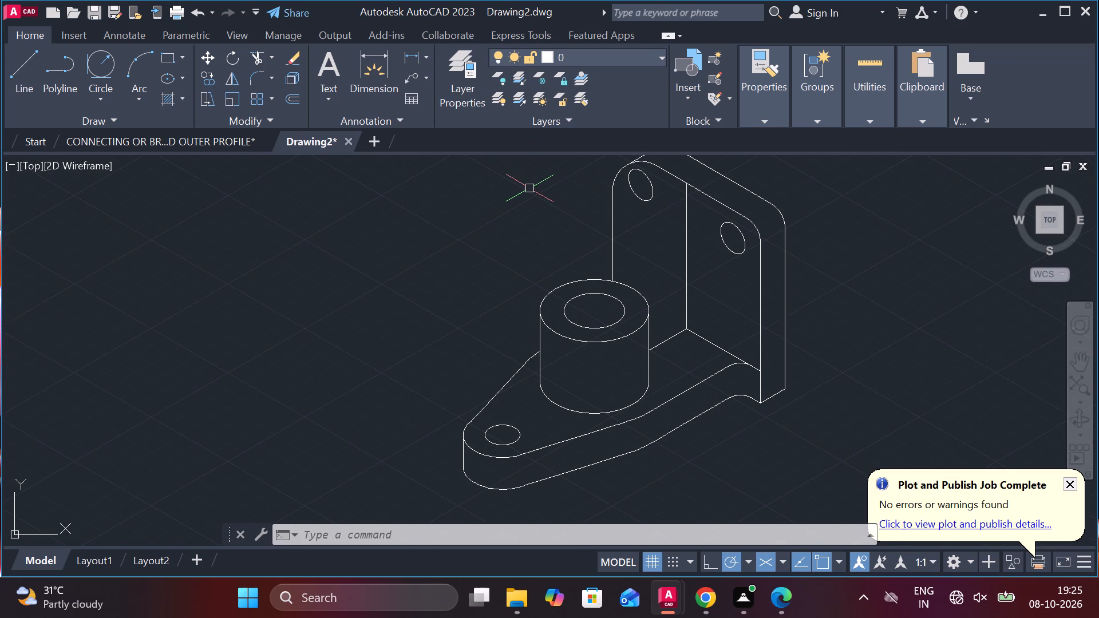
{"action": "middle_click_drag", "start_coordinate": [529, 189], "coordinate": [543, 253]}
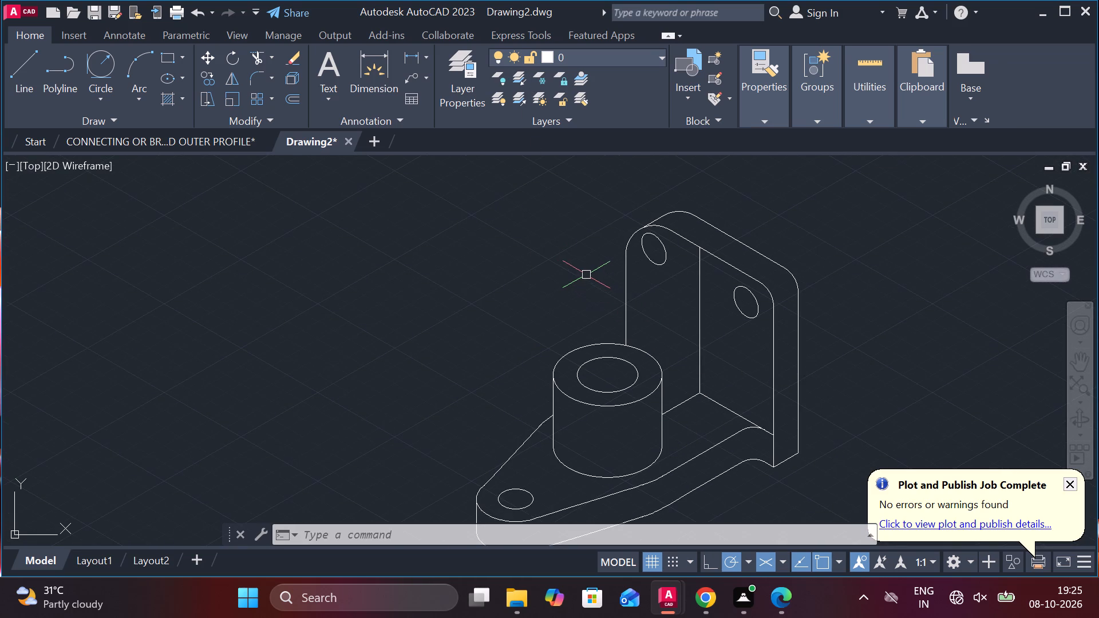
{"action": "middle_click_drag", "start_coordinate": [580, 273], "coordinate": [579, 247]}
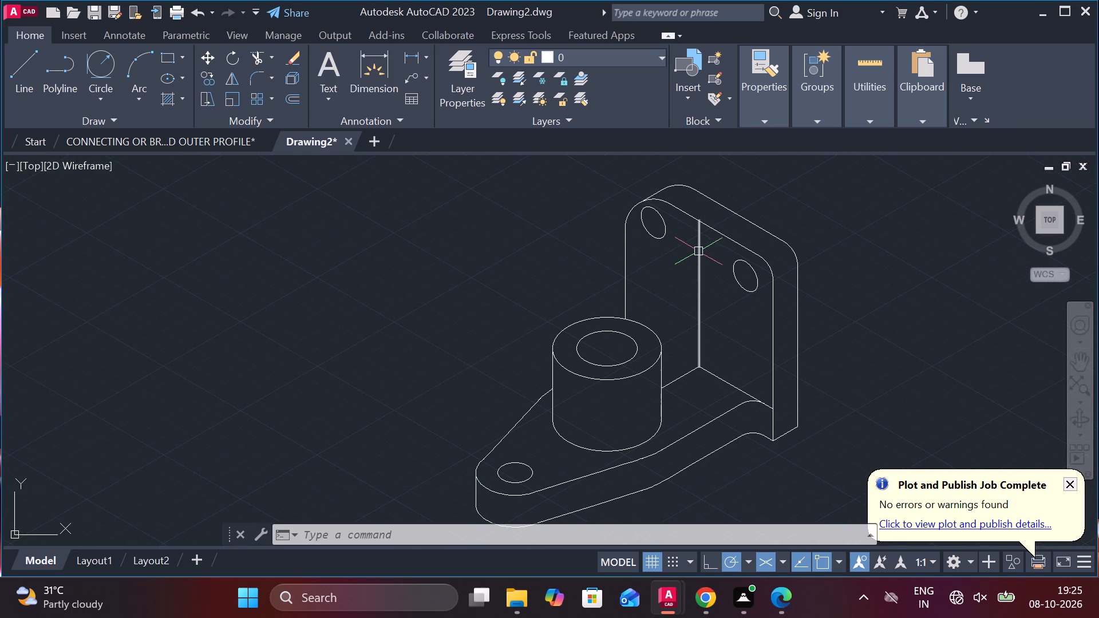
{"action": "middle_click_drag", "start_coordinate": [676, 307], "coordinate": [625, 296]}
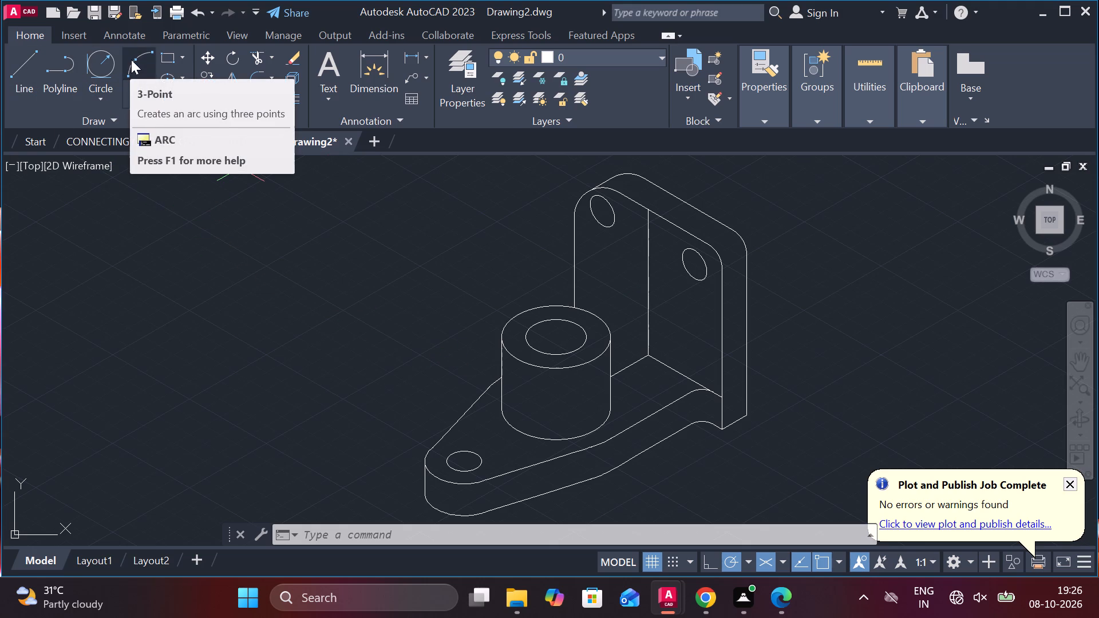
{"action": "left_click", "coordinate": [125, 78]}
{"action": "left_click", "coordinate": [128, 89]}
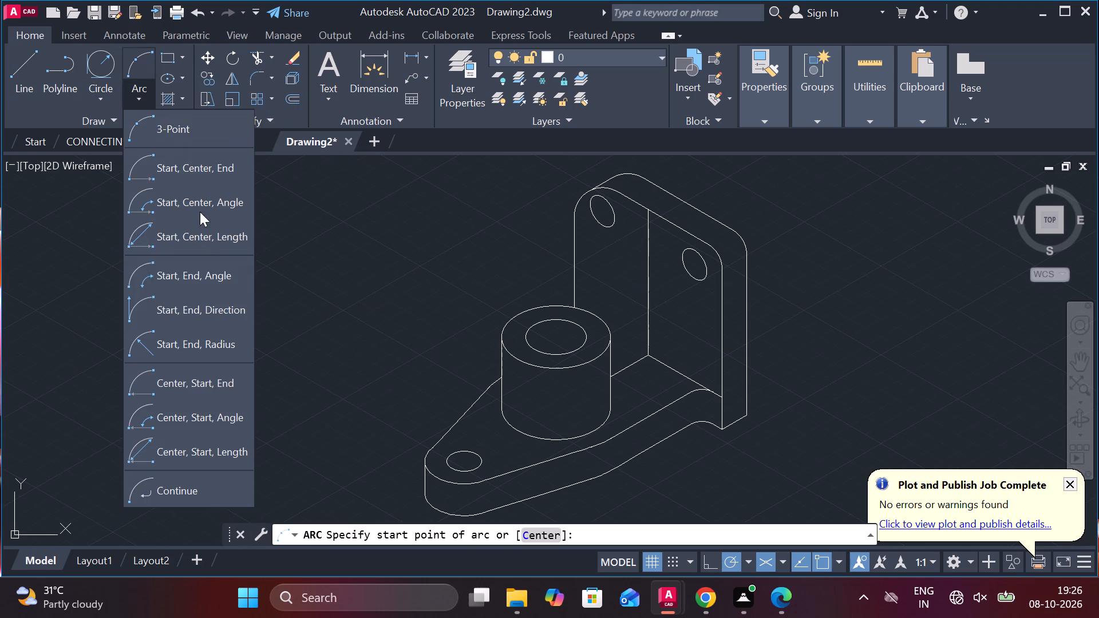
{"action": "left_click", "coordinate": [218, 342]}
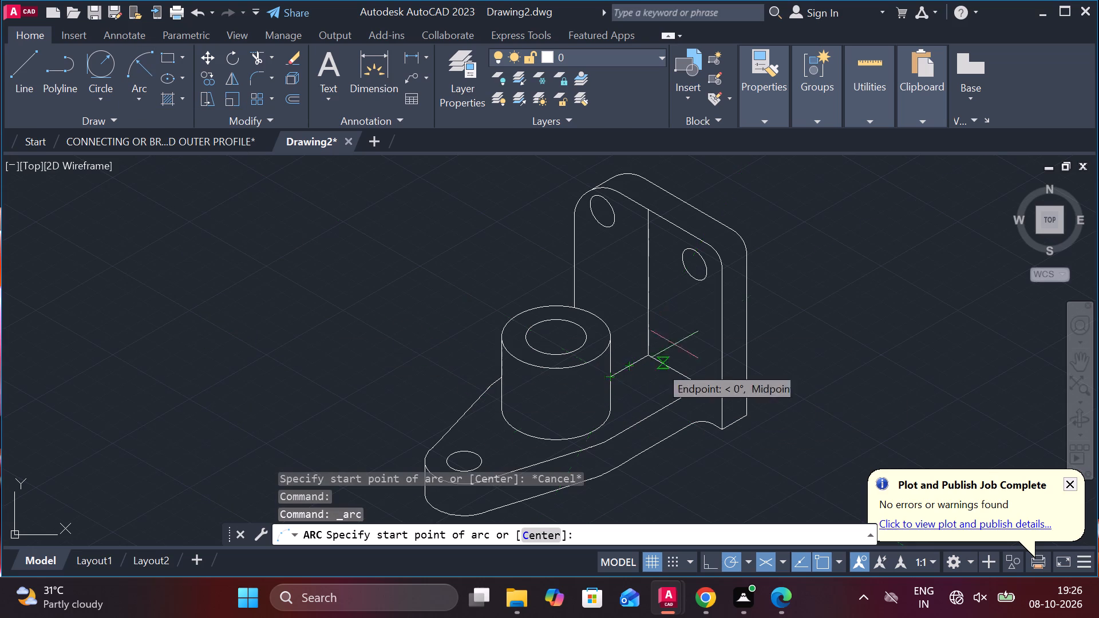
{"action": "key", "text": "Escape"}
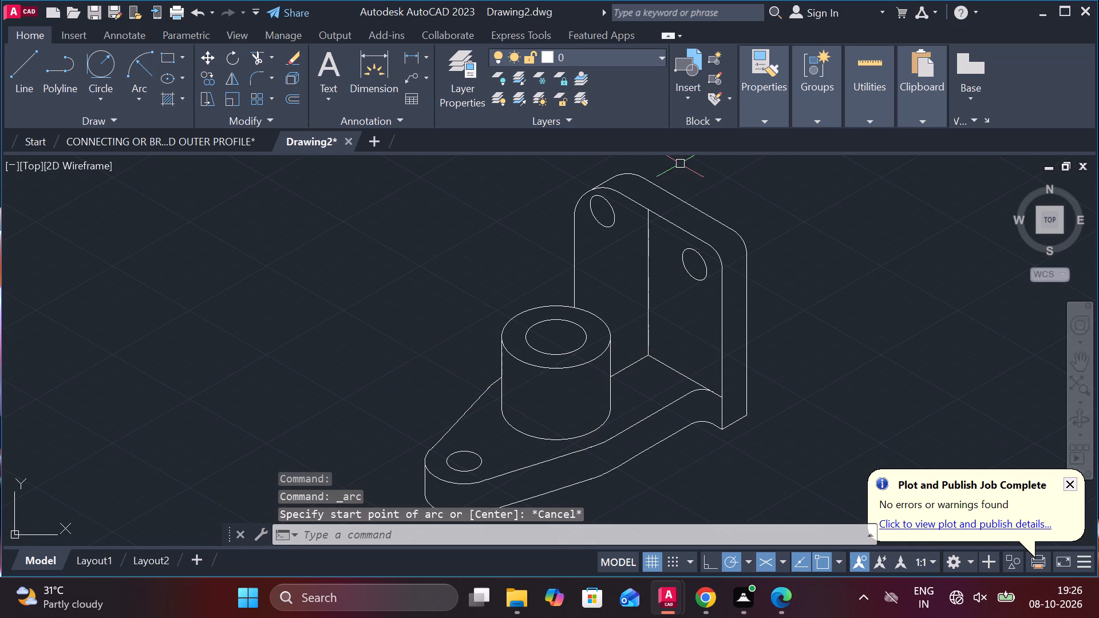
Draw a slanted line from the midpoint of the plate's upper front edge down to the boss's top outer rim.
{"action": "key", "text": "l"}
{"action": "key", "text": "Return"}
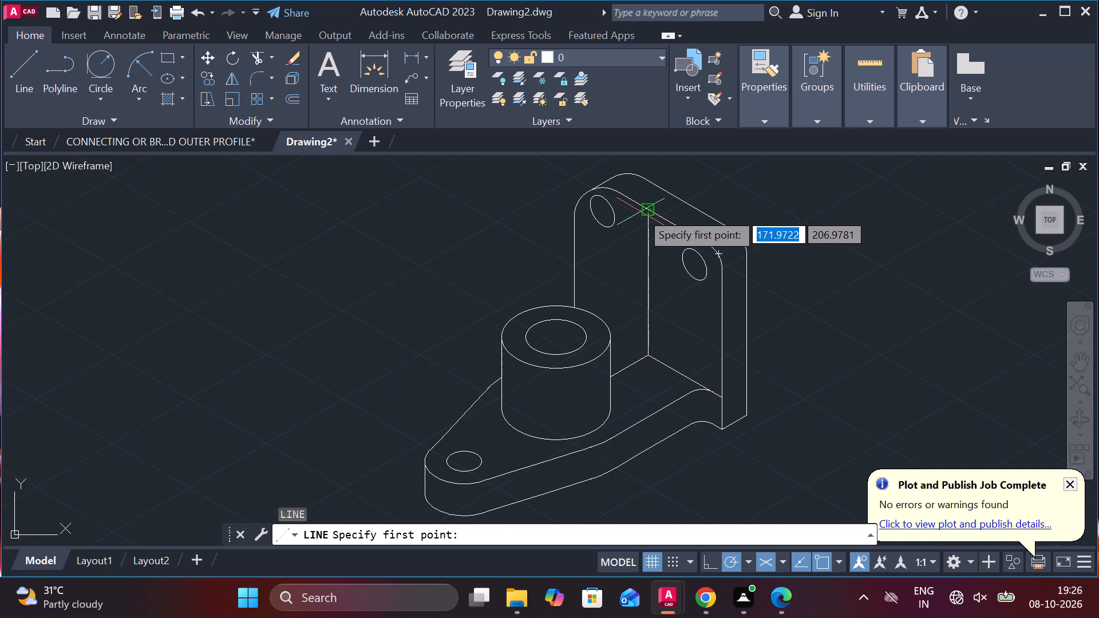
{"action": "left_click", "coordinate": [641, 212]}
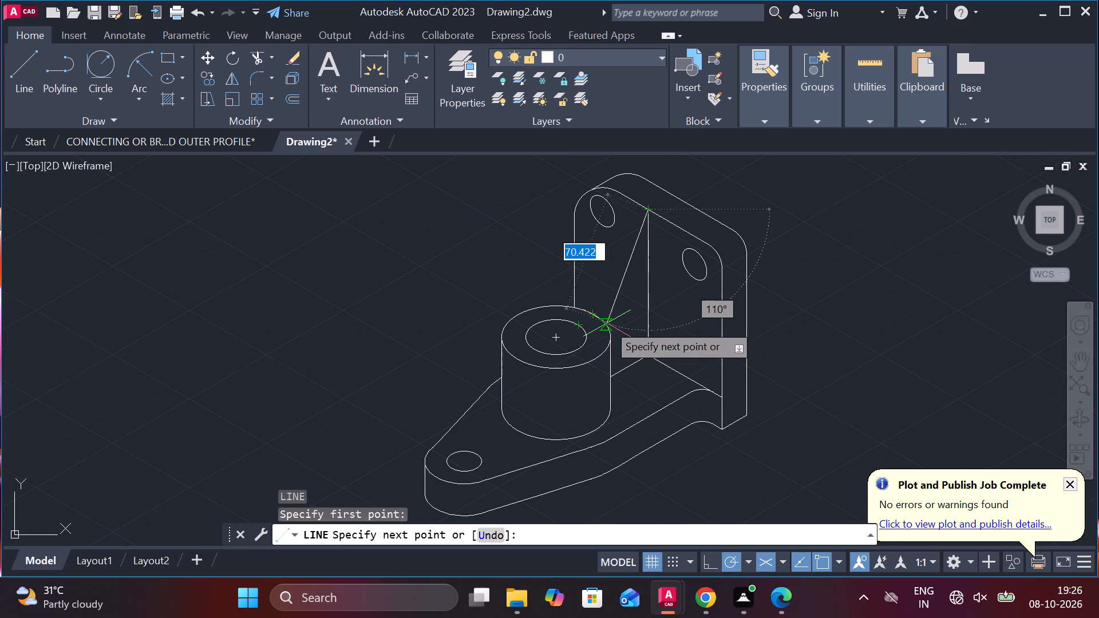
{"action": "scroll", "coordinate": [607, 323], "scroll_direction": "up", "scroll_amount": 2}
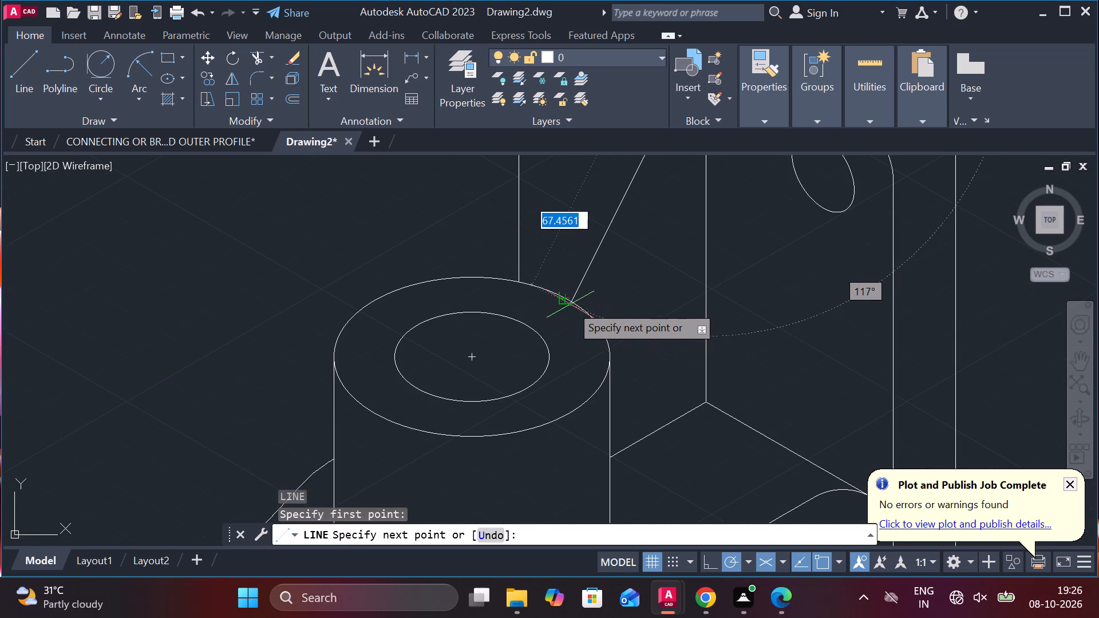
{"action": "scroll", "coordinate": [563, 298], "scroll_direction": "down", "scroll_amount": 2}
{"action": "left_click", "coordinate": [563, 298]}
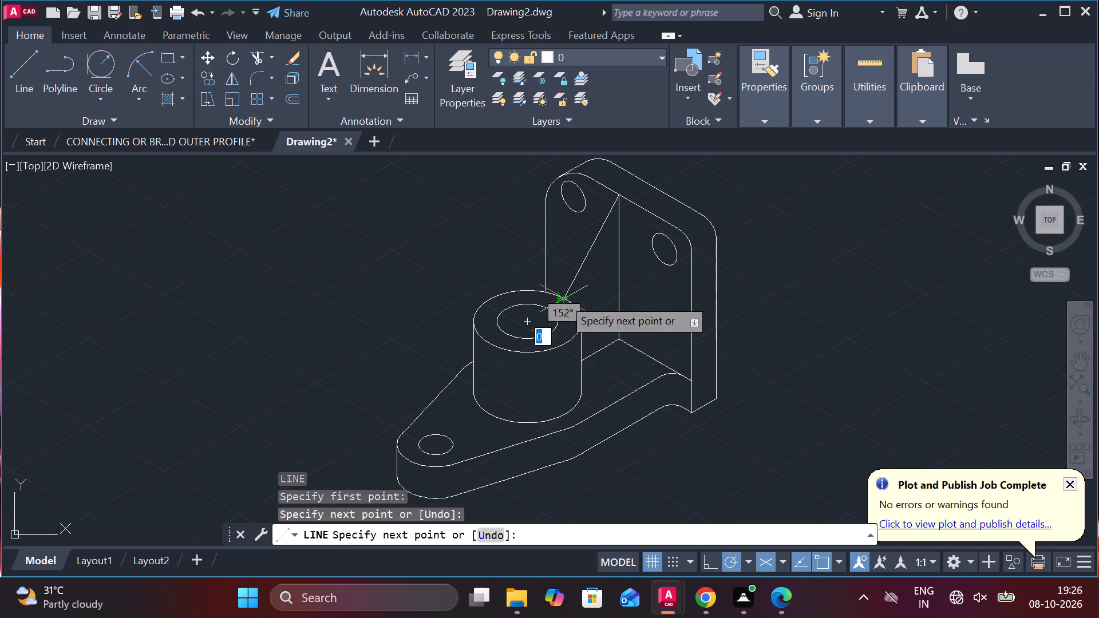
{"action": "key", "text": "Escape"}
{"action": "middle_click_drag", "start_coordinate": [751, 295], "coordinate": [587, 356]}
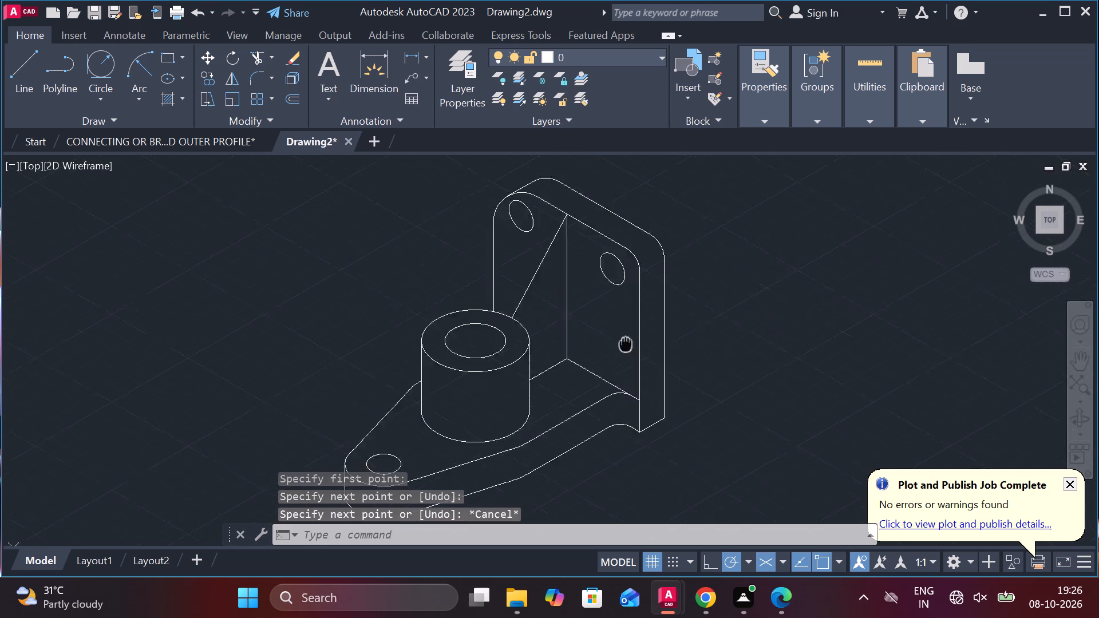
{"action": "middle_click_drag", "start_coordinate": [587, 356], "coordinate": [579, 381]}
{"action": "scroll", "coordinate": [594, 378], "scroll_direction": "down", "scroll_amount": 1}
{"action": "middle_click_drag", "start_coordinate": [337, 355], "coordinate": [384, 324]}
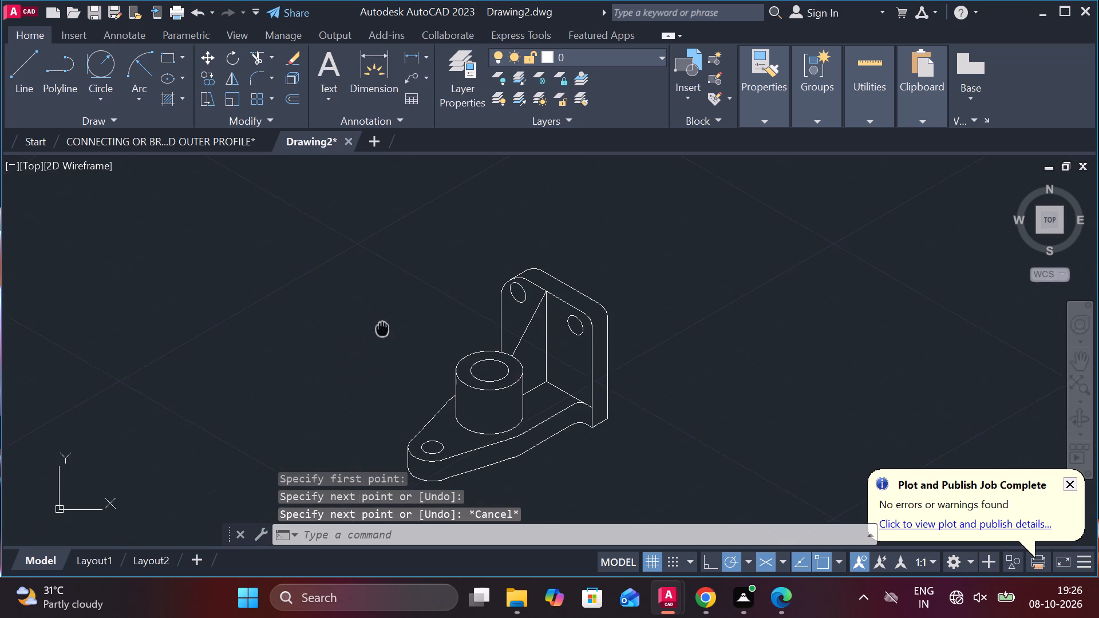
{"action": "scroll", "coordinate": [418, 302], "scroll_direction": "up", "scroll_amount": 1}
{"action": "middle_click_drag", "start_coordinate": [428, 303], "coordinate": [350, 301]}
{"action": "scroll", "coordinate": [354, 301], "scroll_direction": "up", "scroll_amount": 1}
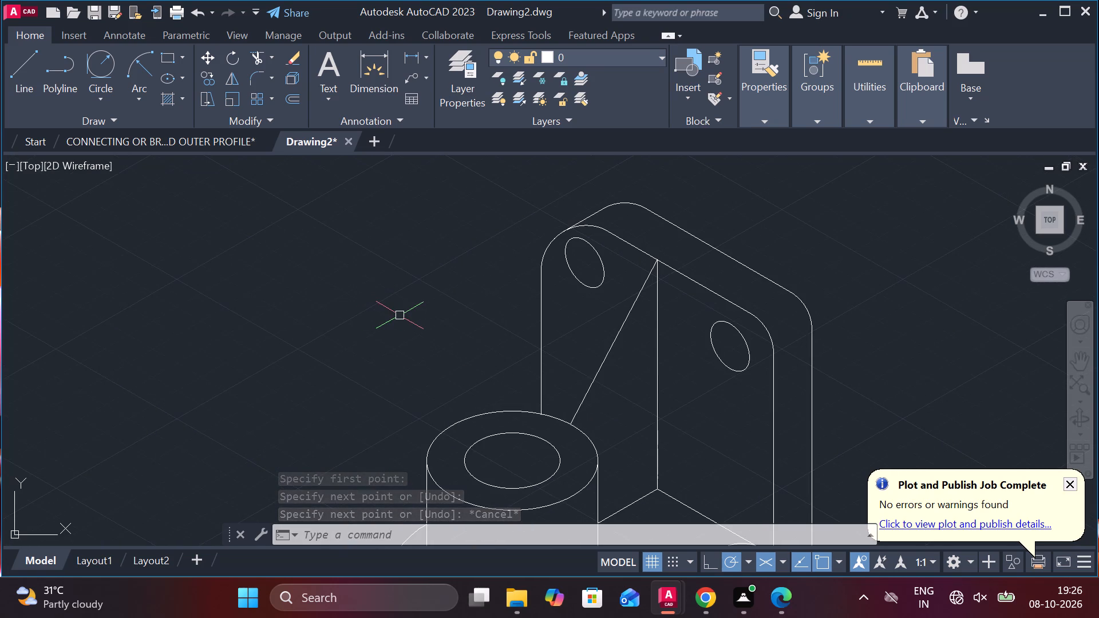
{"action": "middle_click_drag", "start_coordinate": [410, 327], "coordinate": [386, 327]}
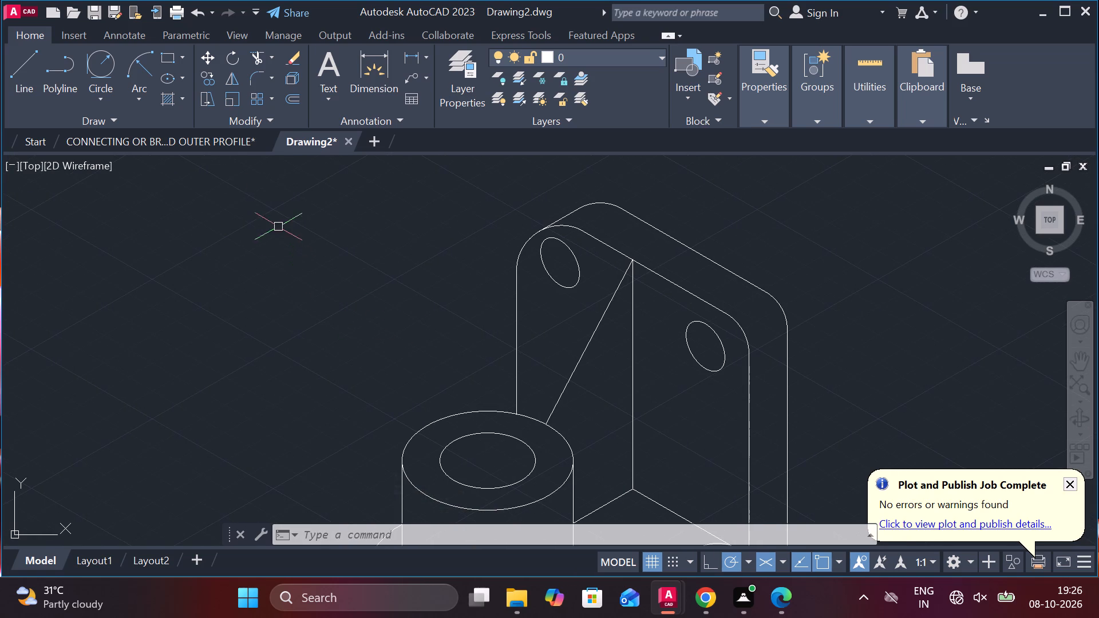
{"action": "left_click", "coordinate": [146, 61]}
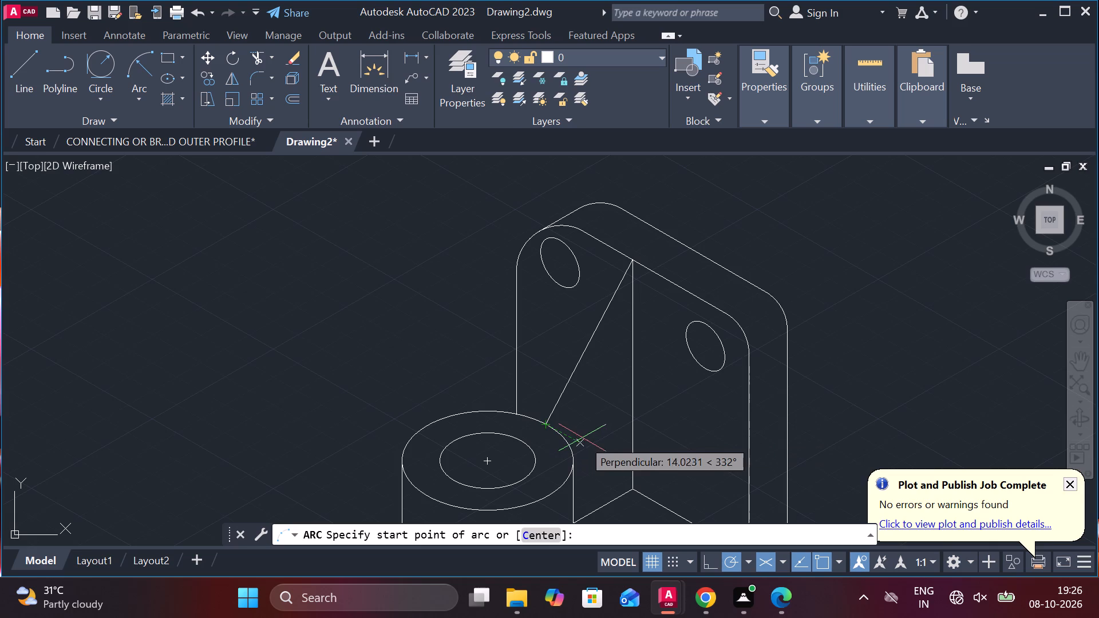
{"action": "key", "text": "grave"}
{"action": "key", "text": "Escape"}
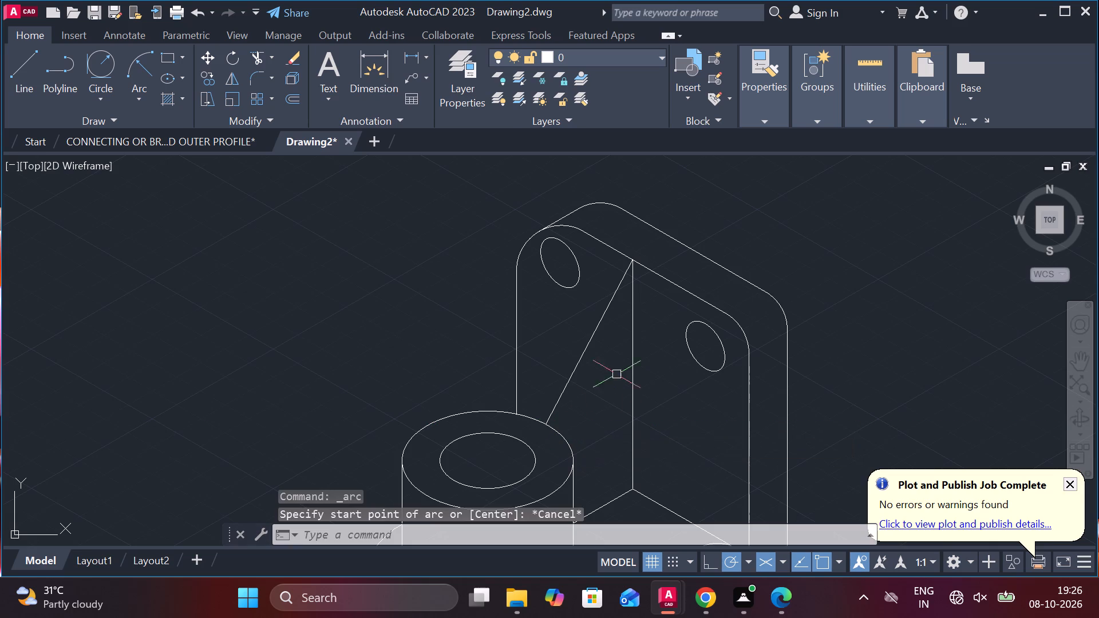
Copy the slanted plate-to-boss line 5 units to each side, along the 330° and 150° directions.
{"action": "left_click", "coordinate": [583, 358]}
{"action": "type", "text": "CO"}
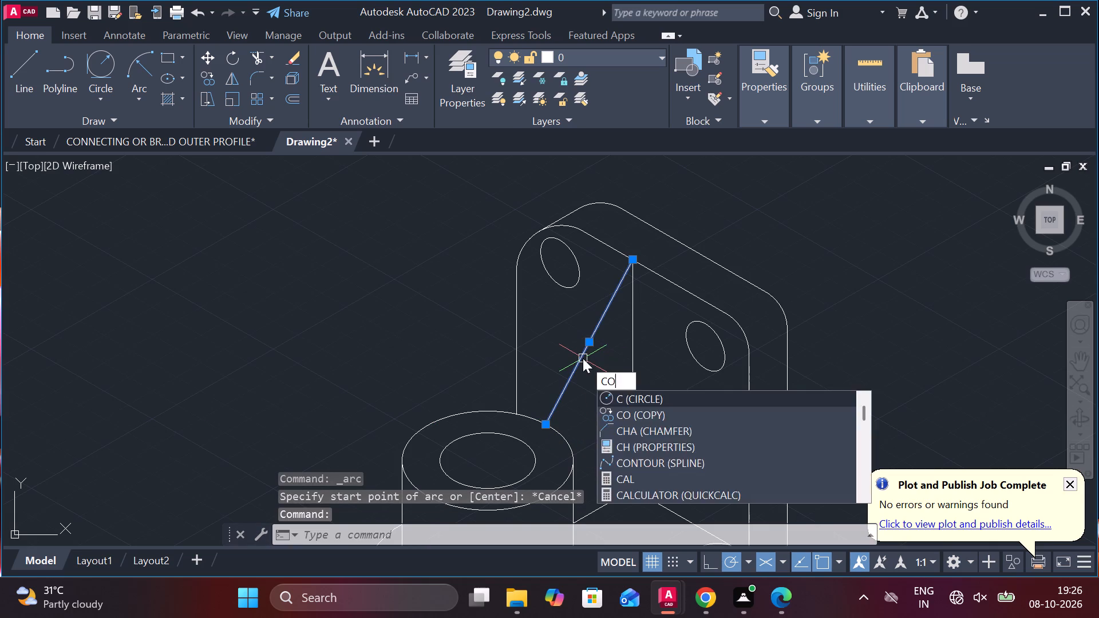
{"action": "key", "text": "Return"}
{"action": "left_click", "coordinate": [543, 425]}
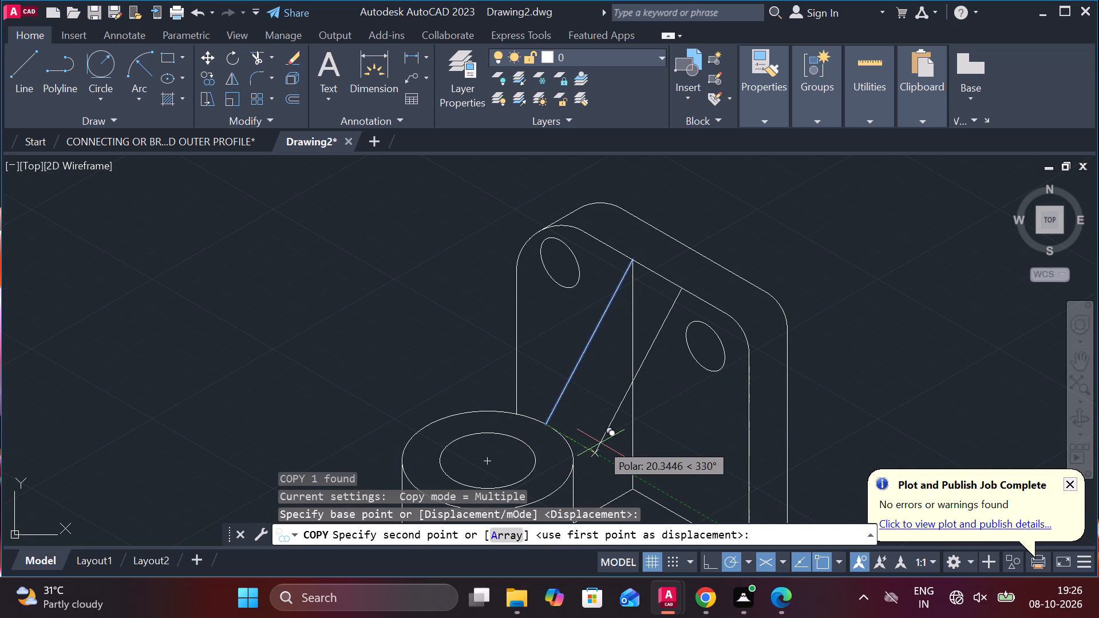
{"action": "key", "text": "5"}
{"action": "key", "text": "Return"}
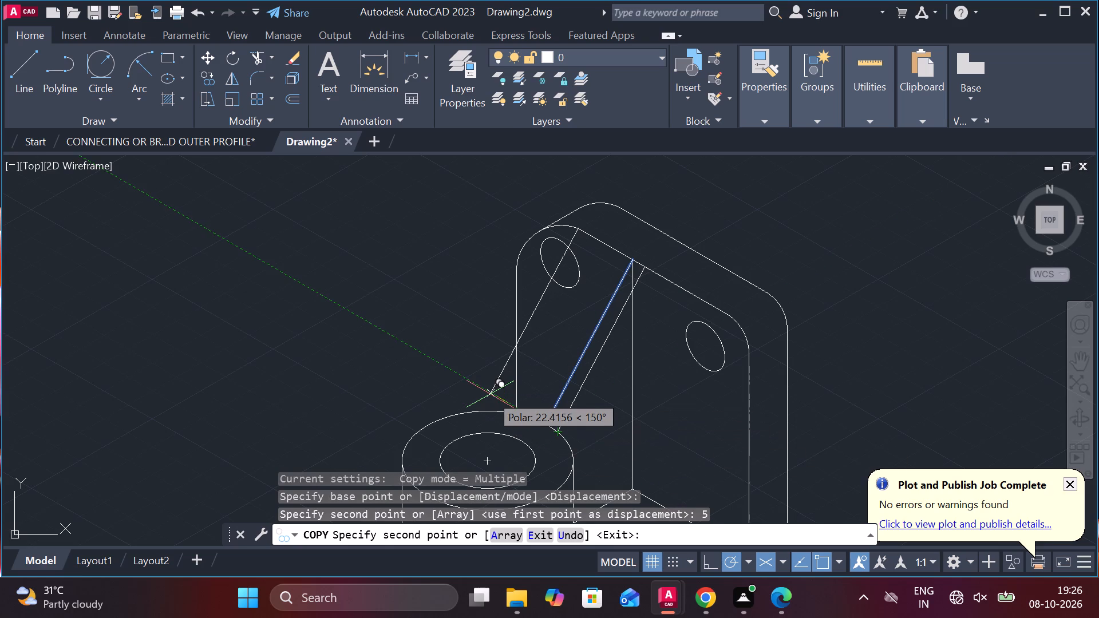
{"action": "key", "text": "5"}
{"action": "key", "text": "Return"}
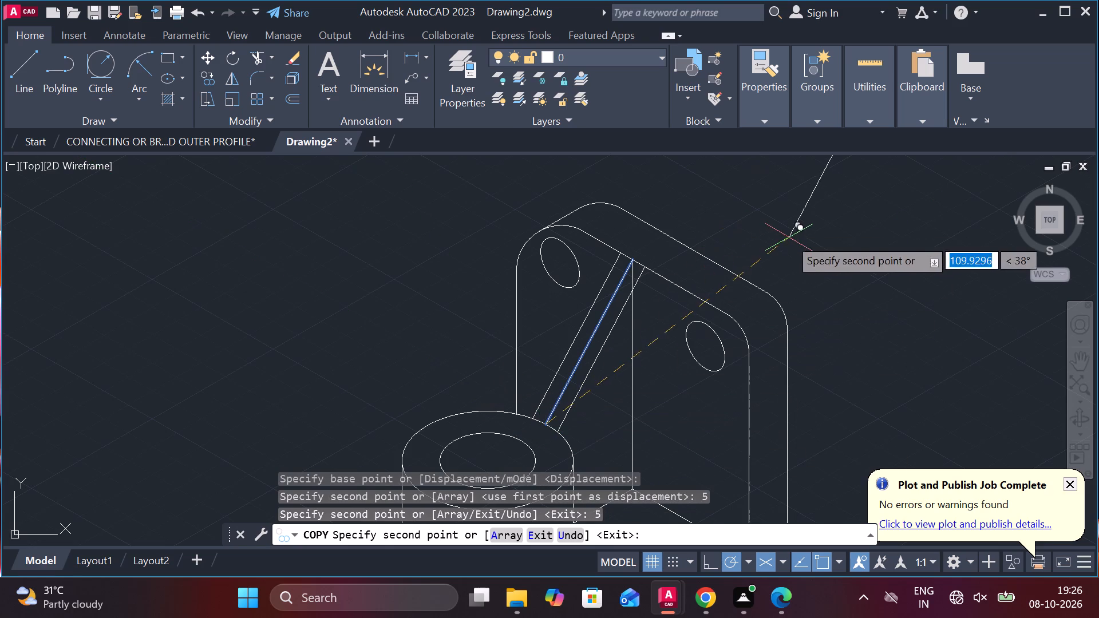
{"action": "key", "text": "Escape"}
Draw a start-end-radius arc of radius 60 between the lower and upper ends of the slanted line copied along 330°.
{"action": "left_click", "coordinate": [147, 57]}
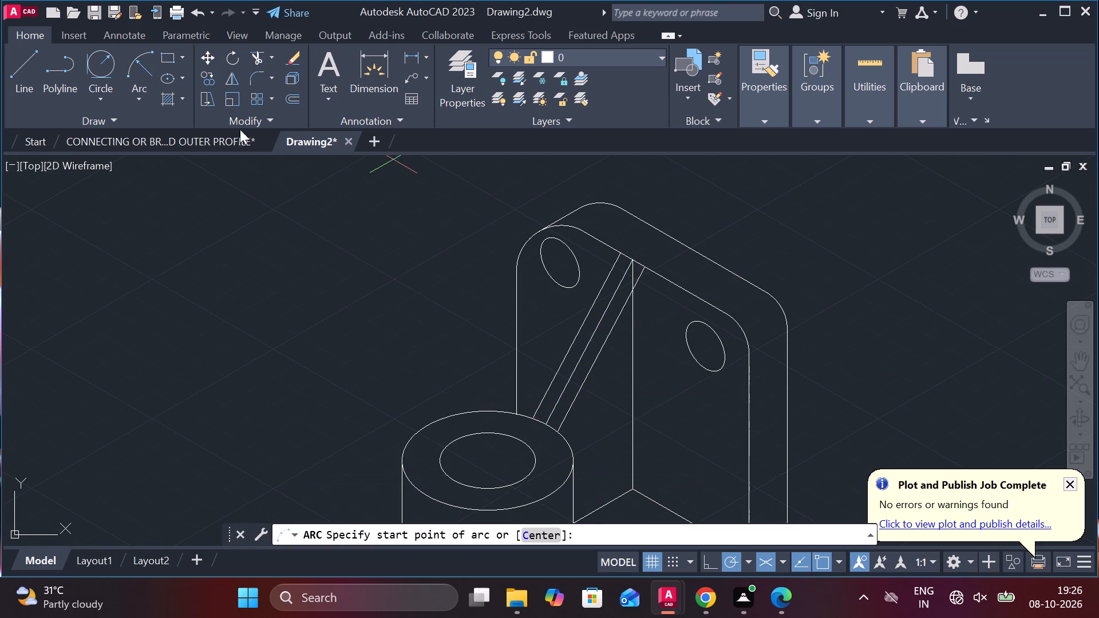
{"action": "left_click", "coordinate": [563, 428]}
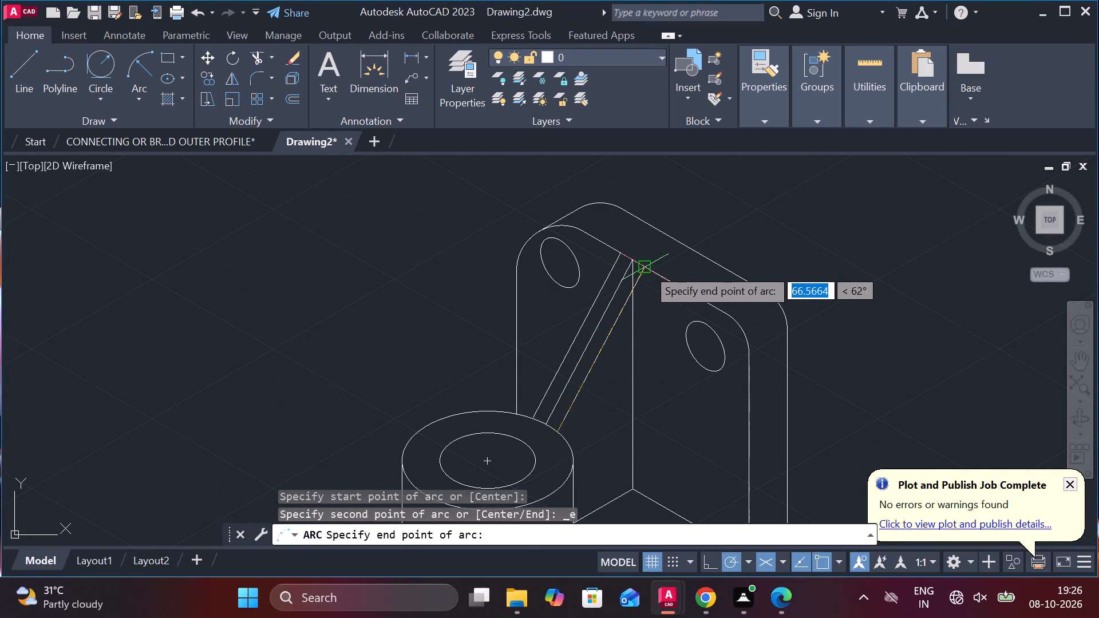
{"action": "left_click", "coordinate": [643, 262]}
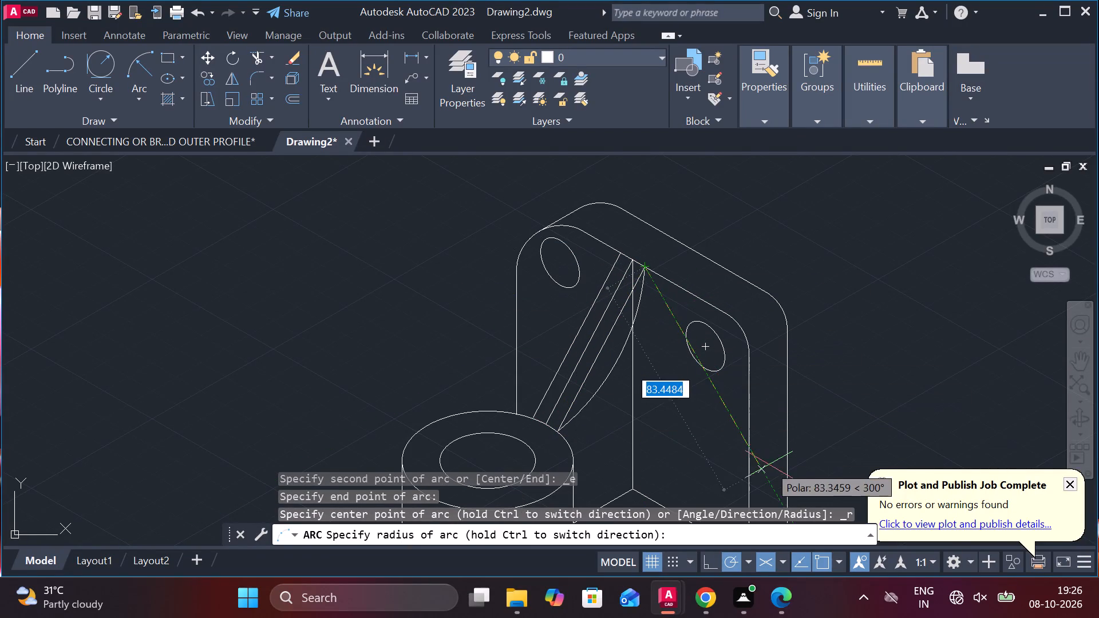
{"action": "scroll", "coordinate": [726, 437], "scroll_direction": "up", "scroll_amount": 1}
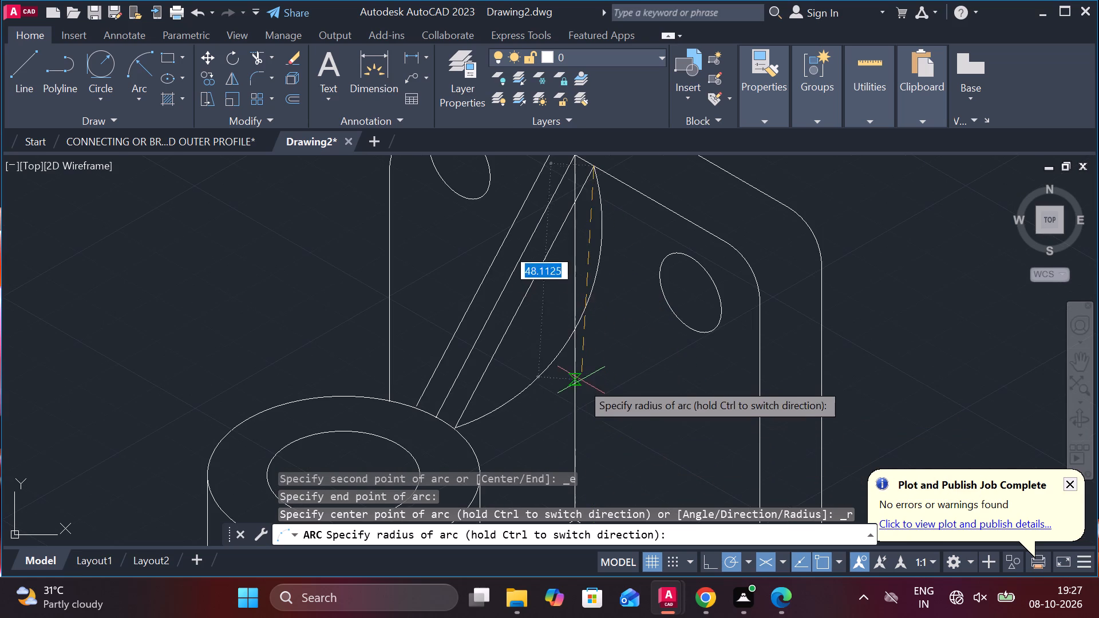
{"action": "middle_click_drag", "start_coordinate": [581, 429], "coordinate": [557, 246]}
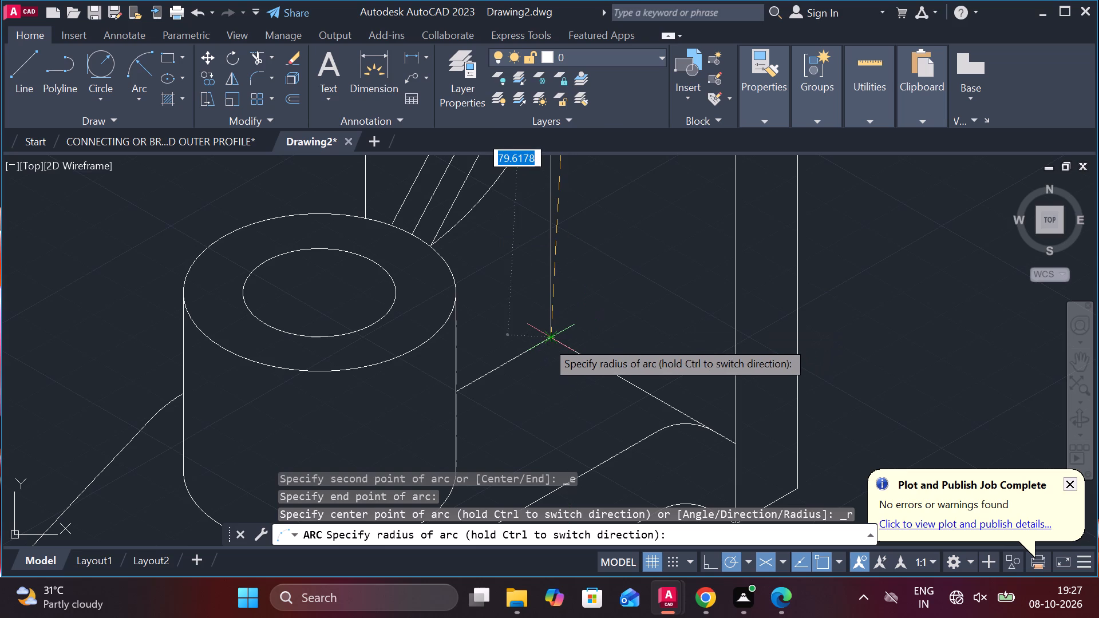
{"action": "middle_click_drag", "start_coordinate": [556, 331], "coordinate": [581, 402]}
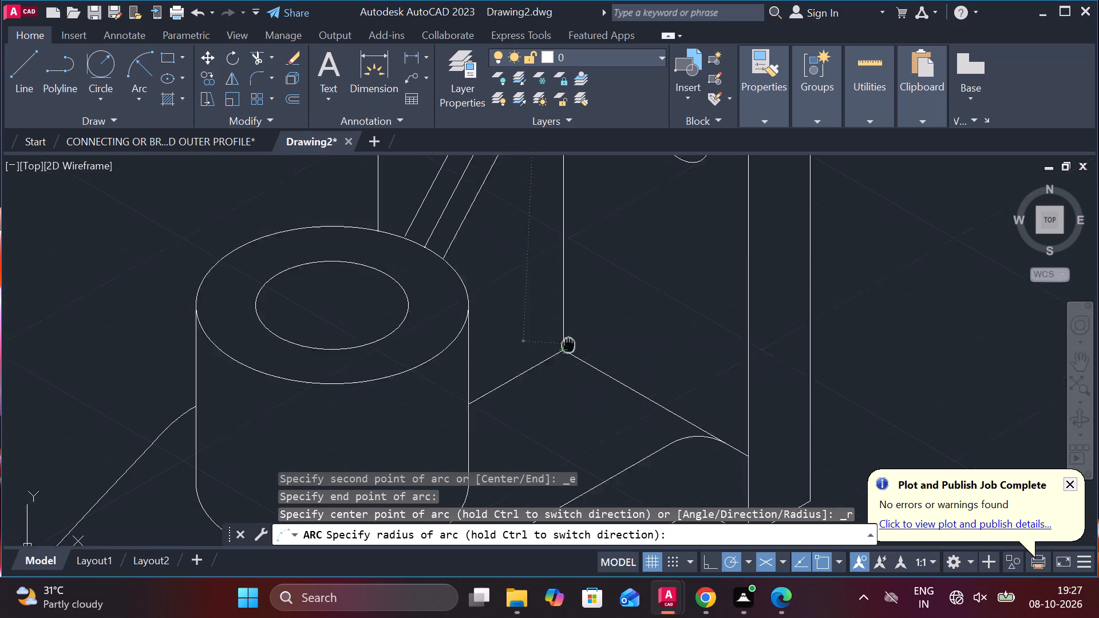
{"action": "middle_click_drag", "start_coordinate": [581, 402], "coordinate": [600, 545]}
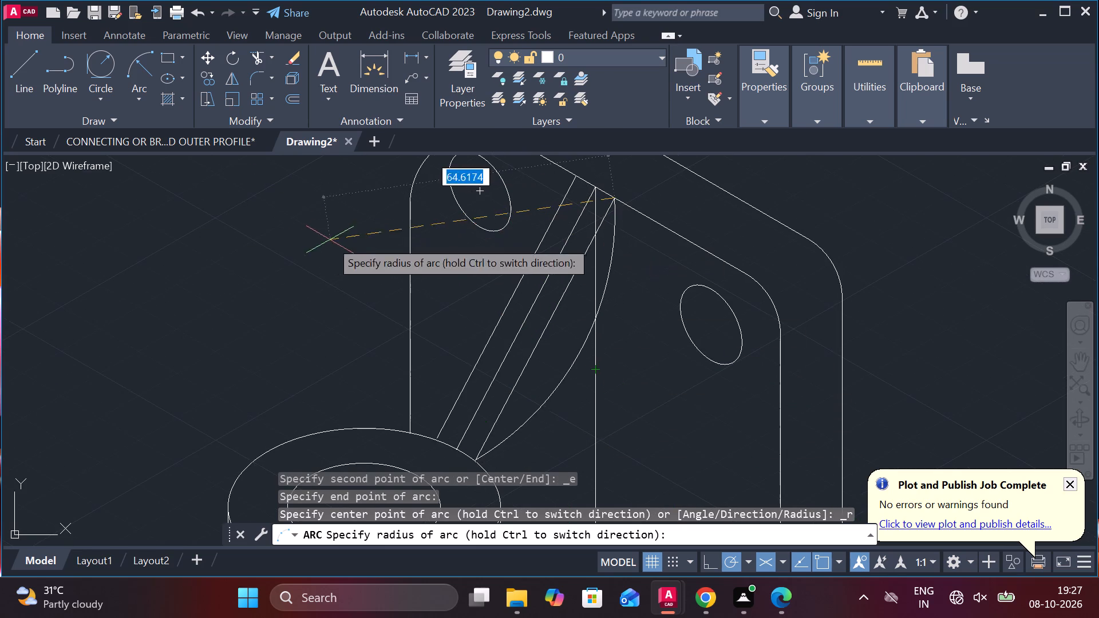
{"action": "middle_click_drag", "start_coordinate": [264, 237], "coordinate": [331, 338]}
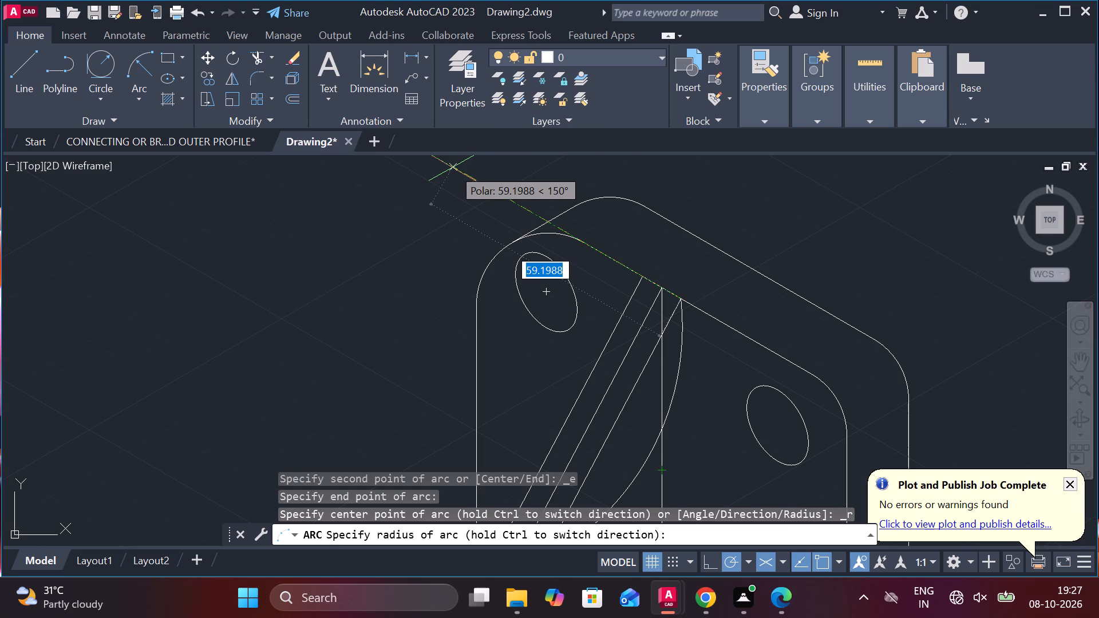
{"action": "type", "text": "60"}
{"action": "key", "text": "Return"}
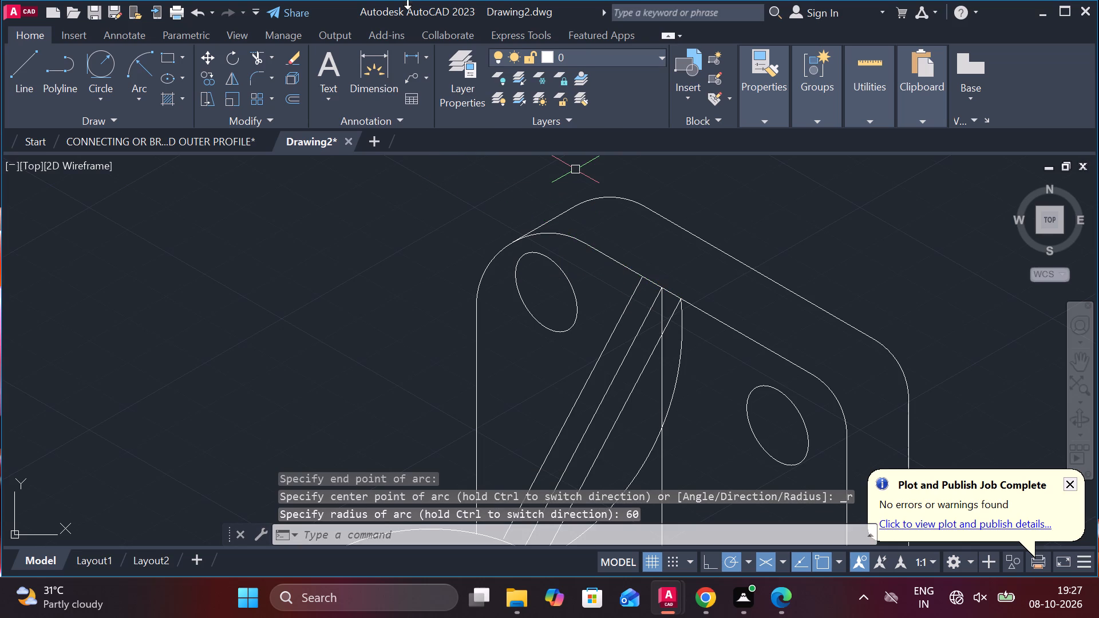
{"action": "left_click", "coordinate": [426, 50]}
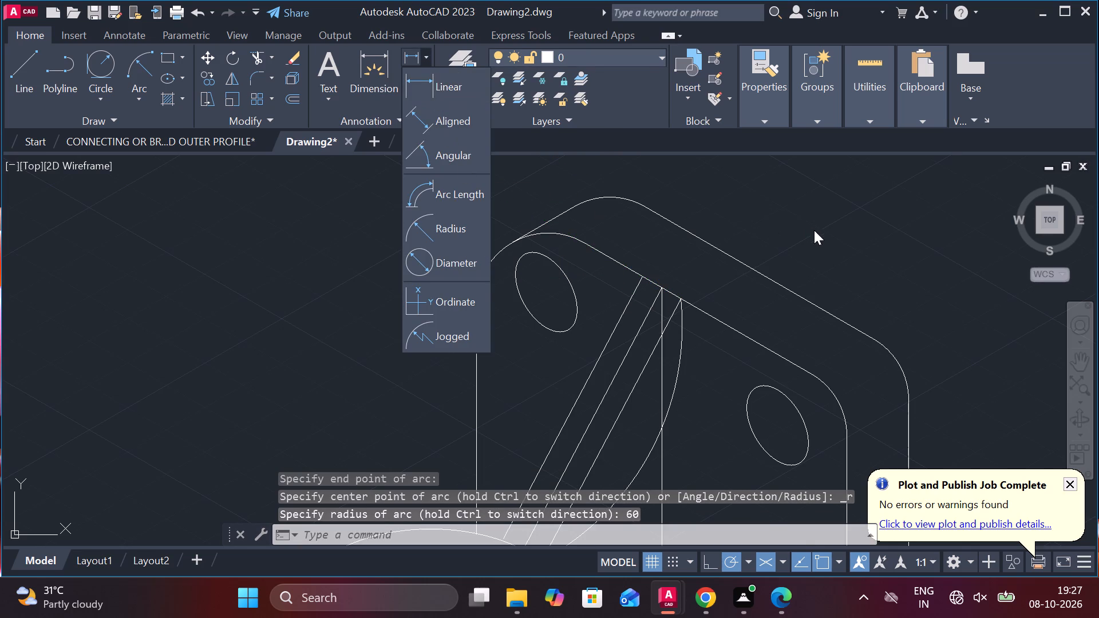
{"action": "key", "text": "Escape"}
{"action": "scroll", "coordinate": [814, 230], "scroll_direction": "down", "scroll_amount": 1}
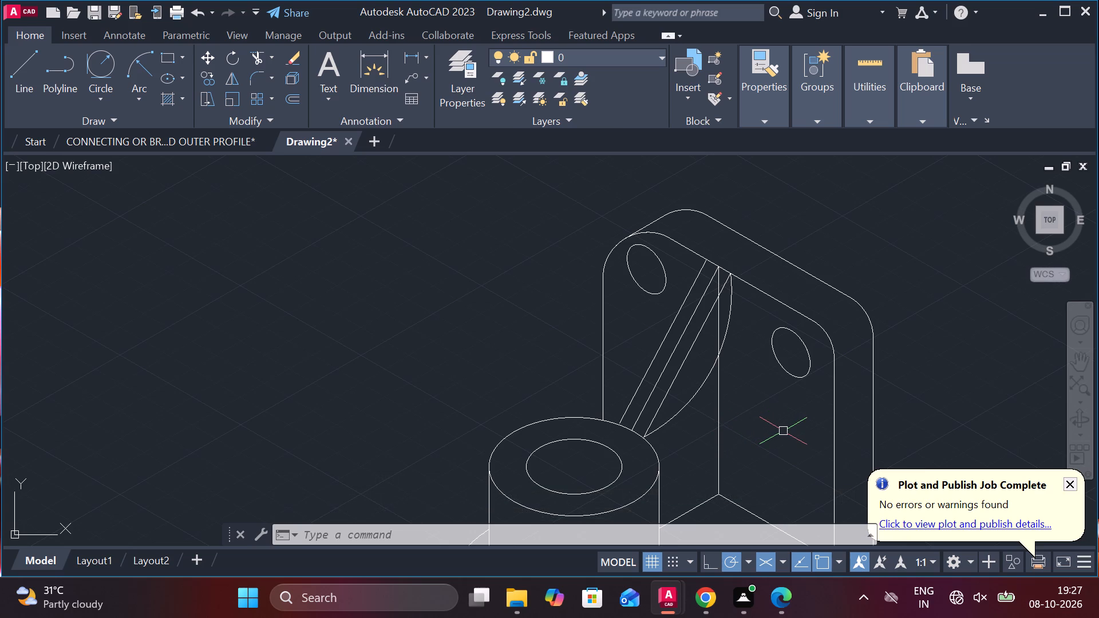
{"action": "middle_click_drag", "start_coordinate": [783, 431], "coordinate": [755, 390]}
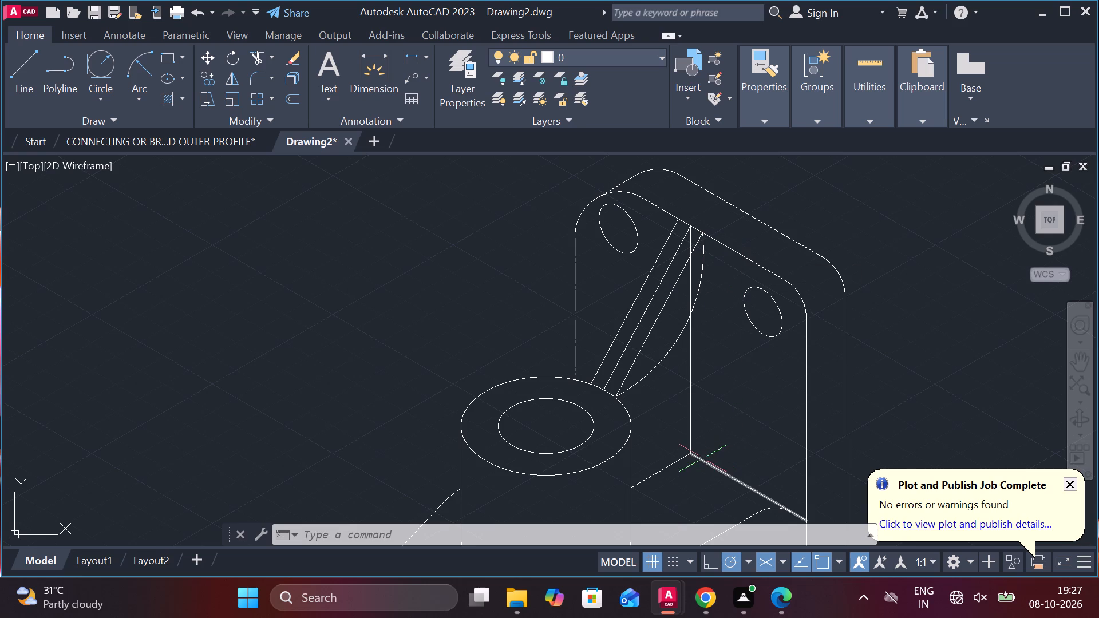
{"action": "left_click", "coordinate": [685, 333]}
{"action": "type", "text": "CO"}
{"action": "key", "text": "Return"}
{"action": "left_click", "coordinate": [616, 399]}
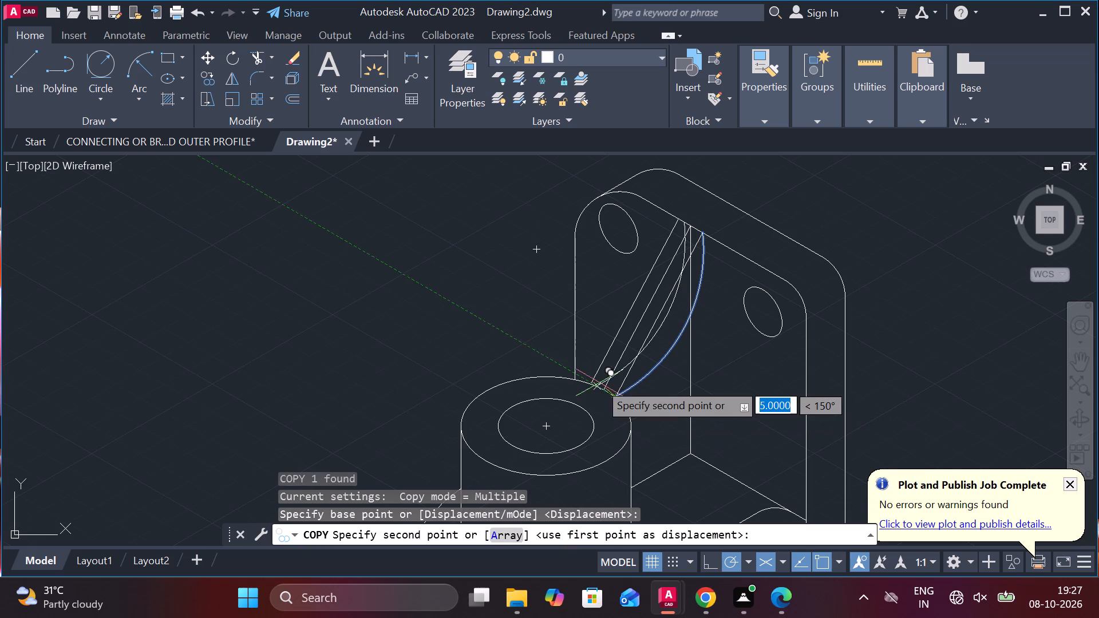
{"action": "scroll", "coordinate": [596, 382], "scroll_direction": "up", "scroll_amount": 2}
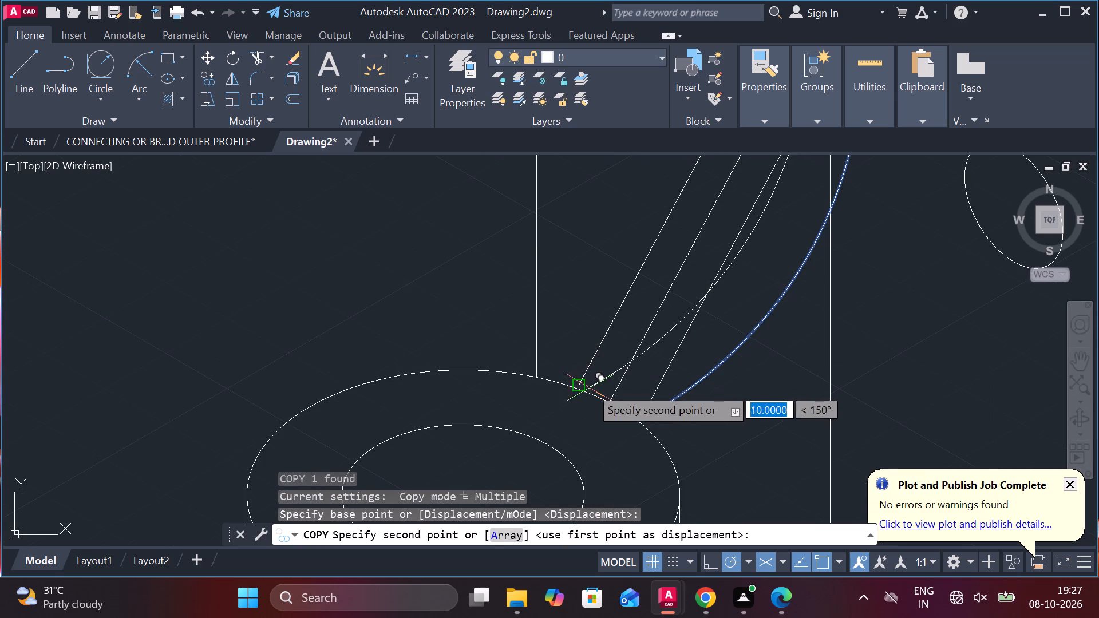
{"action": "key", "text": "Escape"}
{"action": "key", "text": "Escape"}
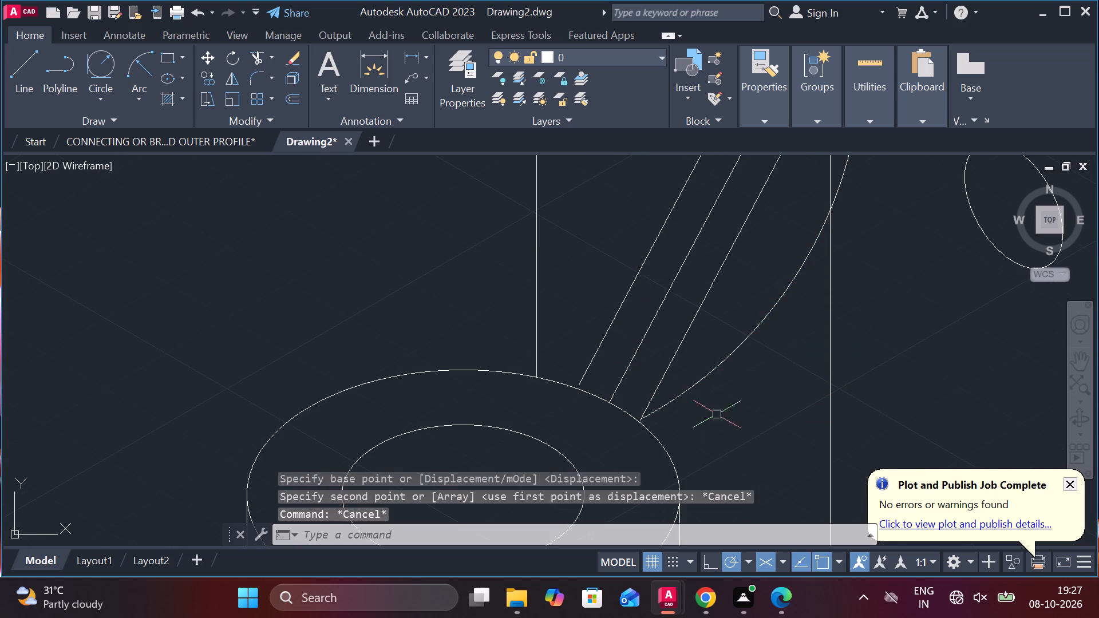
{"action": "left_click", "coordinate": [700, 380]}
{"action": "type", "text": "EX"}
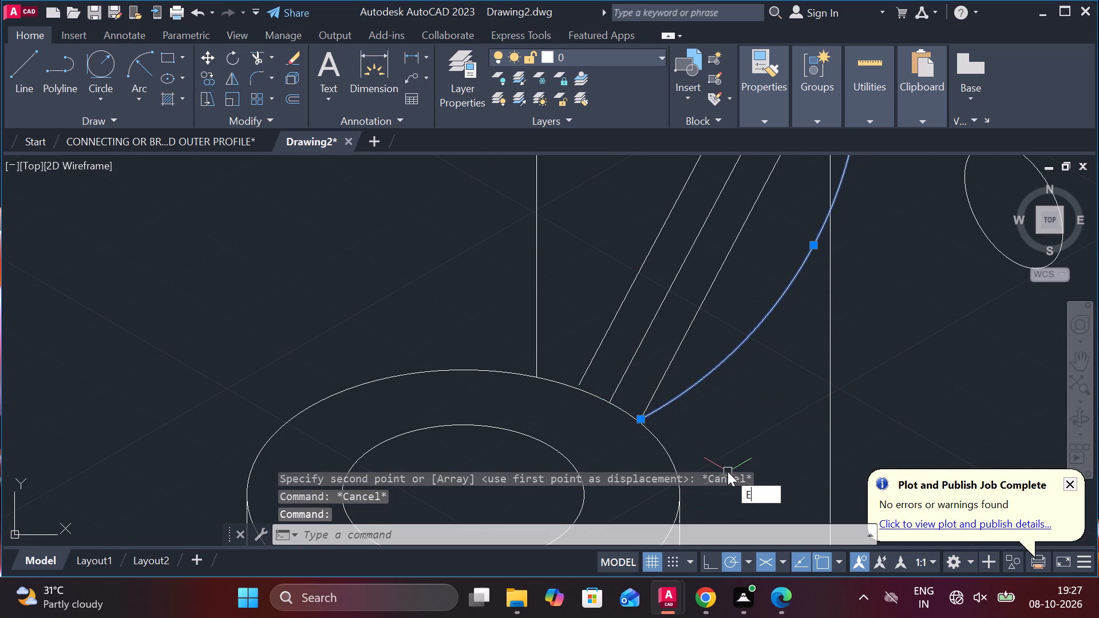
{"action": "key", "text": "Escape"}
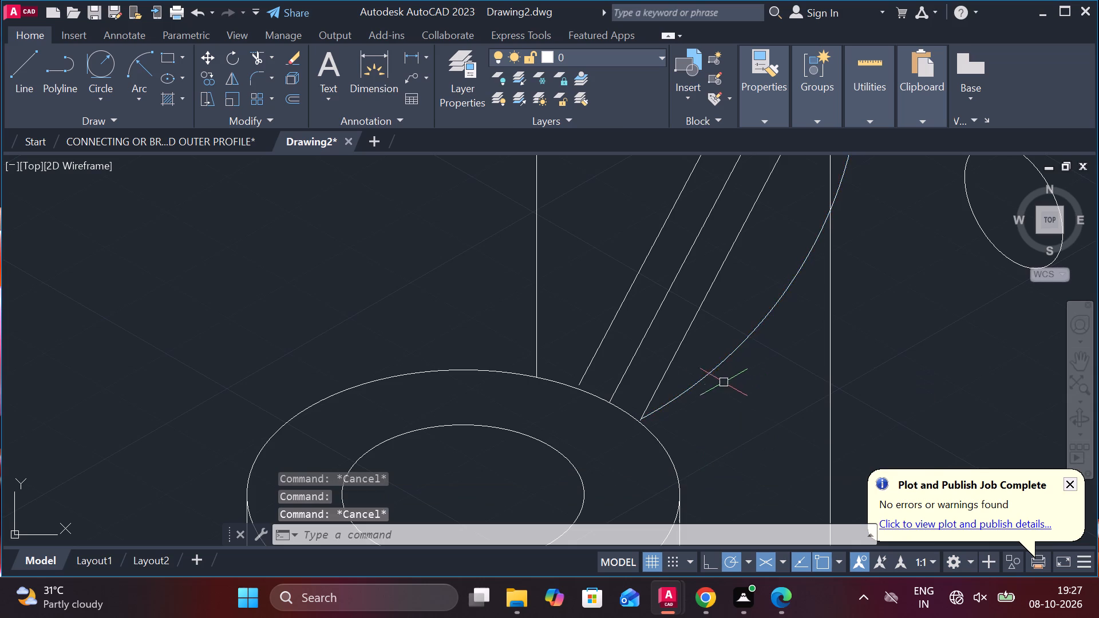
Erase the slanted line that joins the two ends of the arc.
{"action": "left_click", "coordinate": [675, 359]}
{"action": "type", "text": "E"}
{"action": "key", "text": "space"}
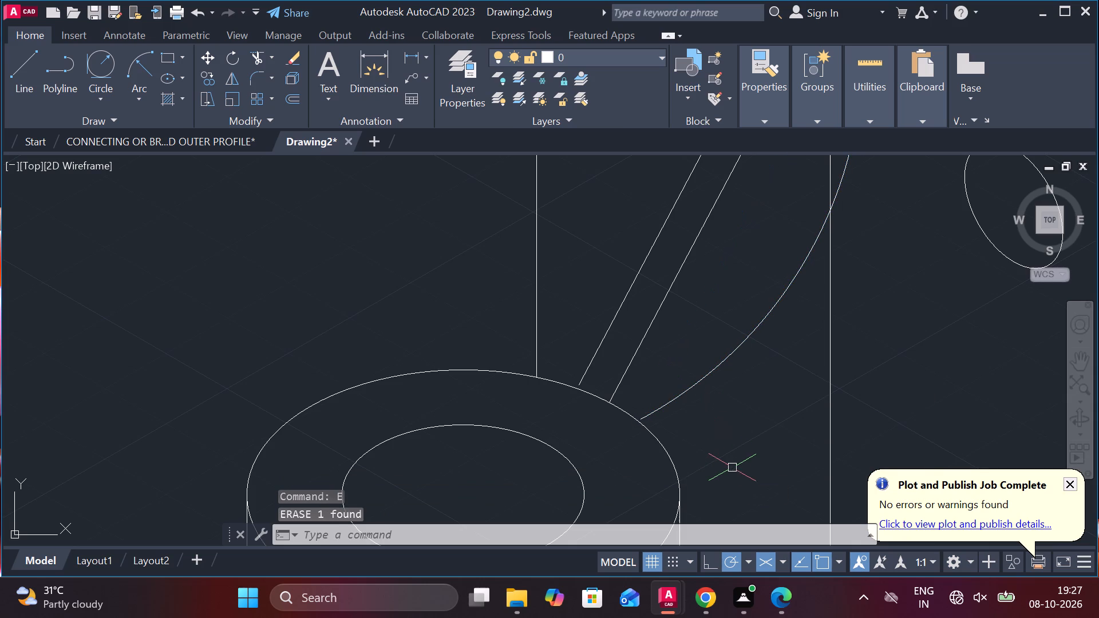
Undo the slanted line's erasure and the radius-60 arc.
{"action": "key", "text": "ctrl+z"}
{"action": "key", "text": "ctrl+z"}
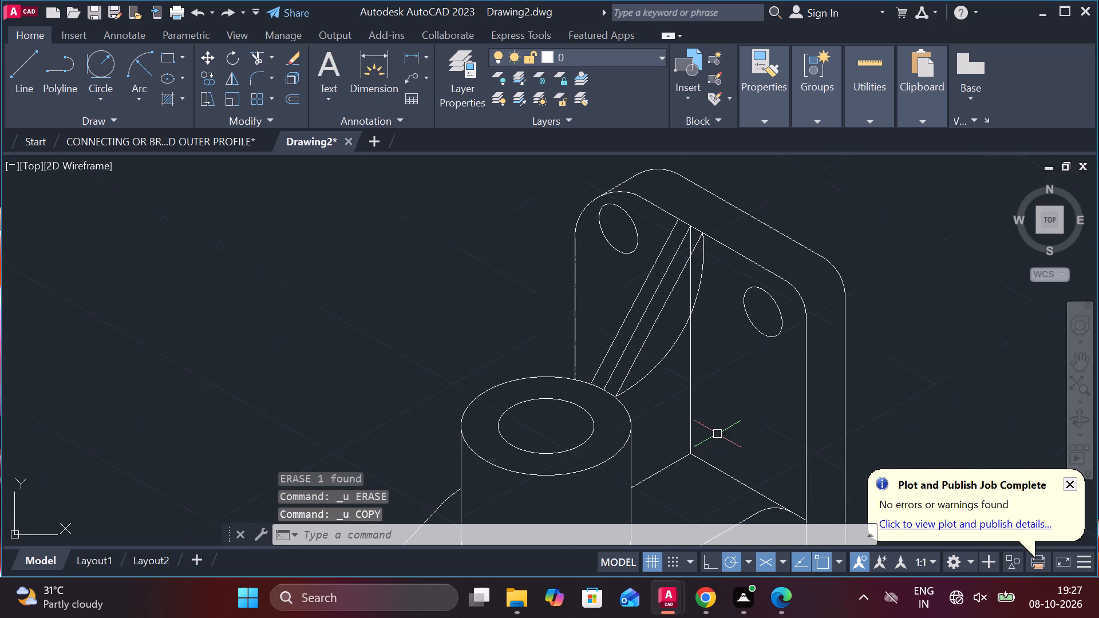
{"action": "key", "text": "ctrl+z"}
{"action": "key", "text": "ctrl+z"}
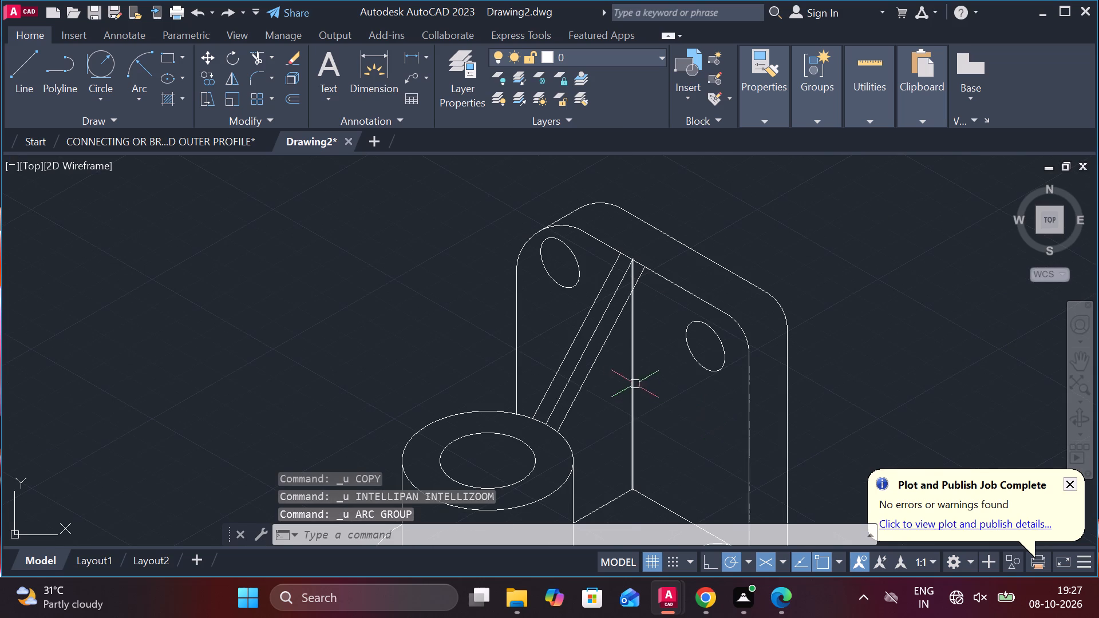
Extend the two outer slanted rib lines at their lower ends to the boss's top ellipse.
{"action": "key", "text": "e"}
{"action": "type", "text": "X"}
{"action": "key", "text": "space"}
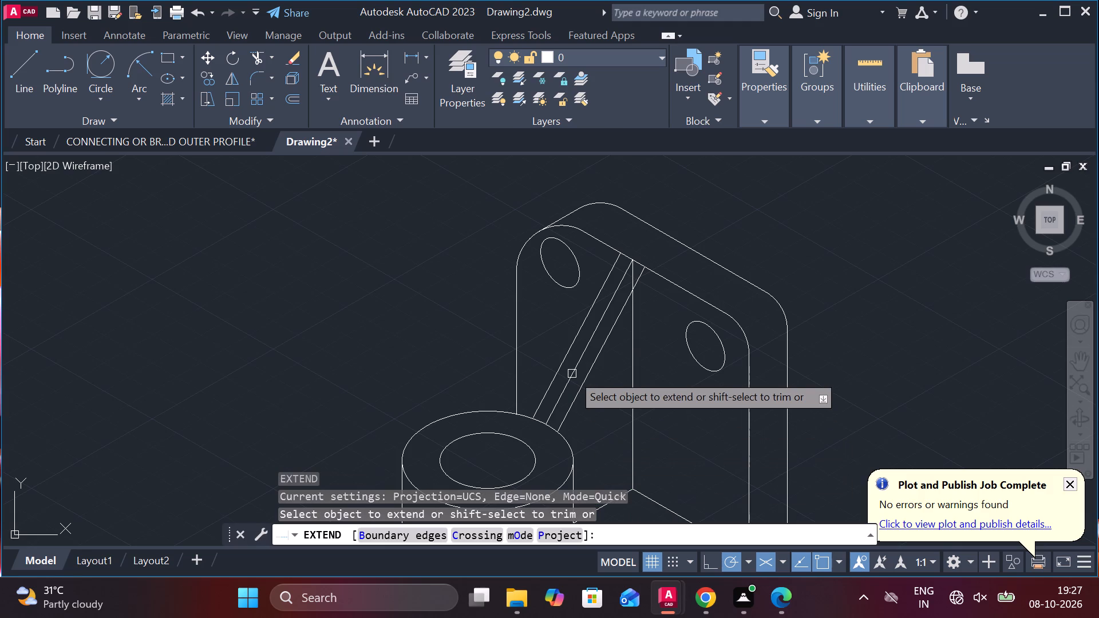
{"action": "left_click", "coordinate": [578, 393]}
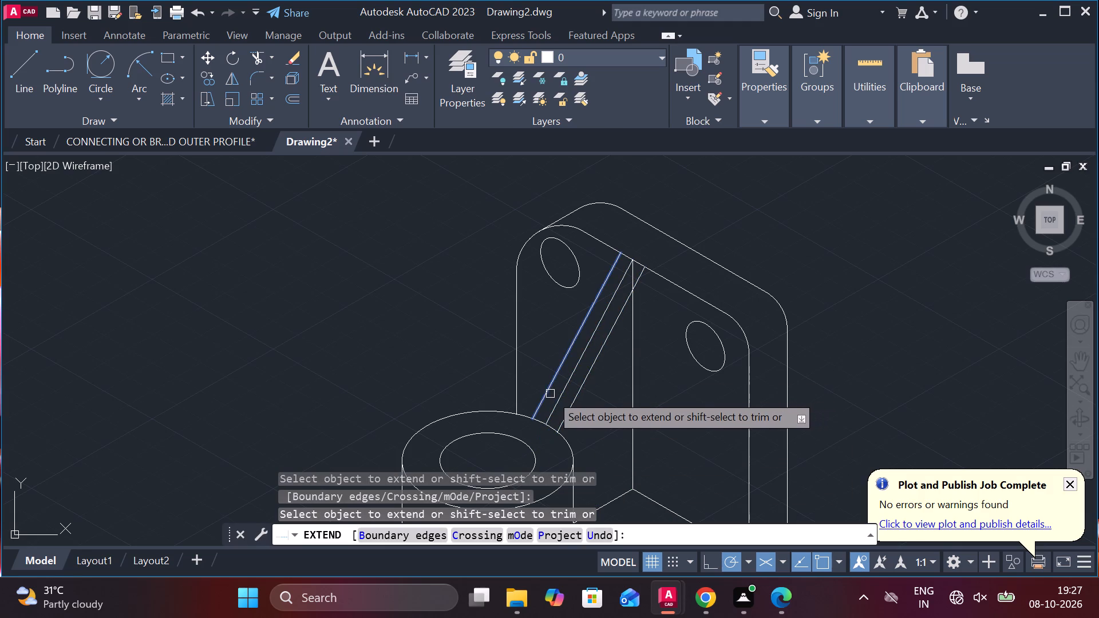
{"action": "left_click", "coordinate": [547, 394]}
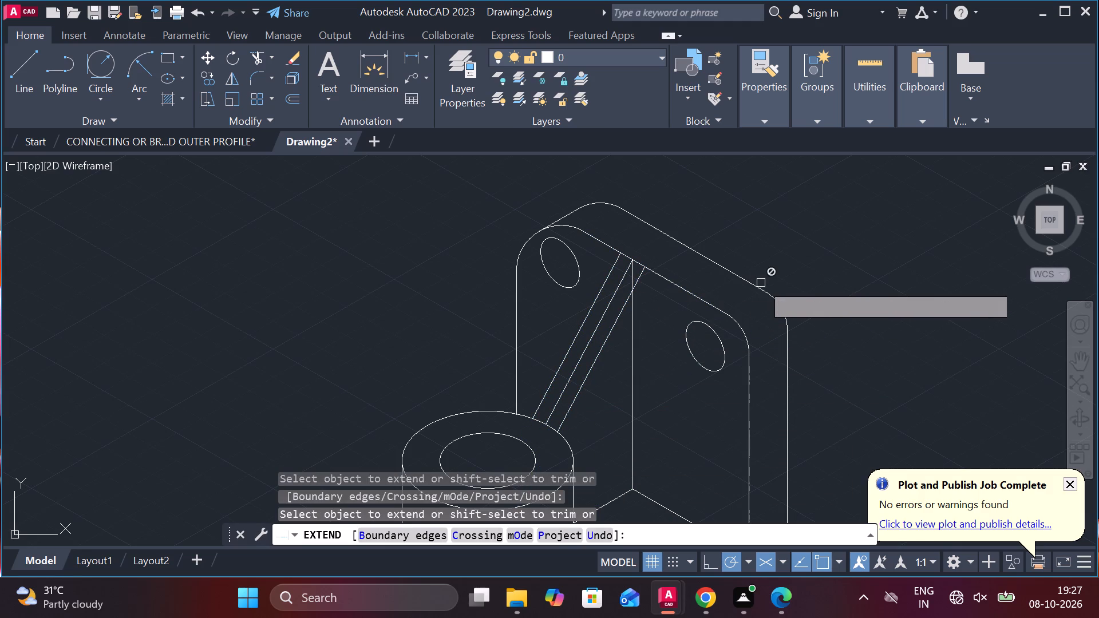
{"action": "scroll", "coordinate": [782, 283], "scroll_direction": "down", "scroll_amount": 1}
{"action": "scroll", "coordinate": [674, 311], "scroll_direction": "up", "scroll_amount": 1}
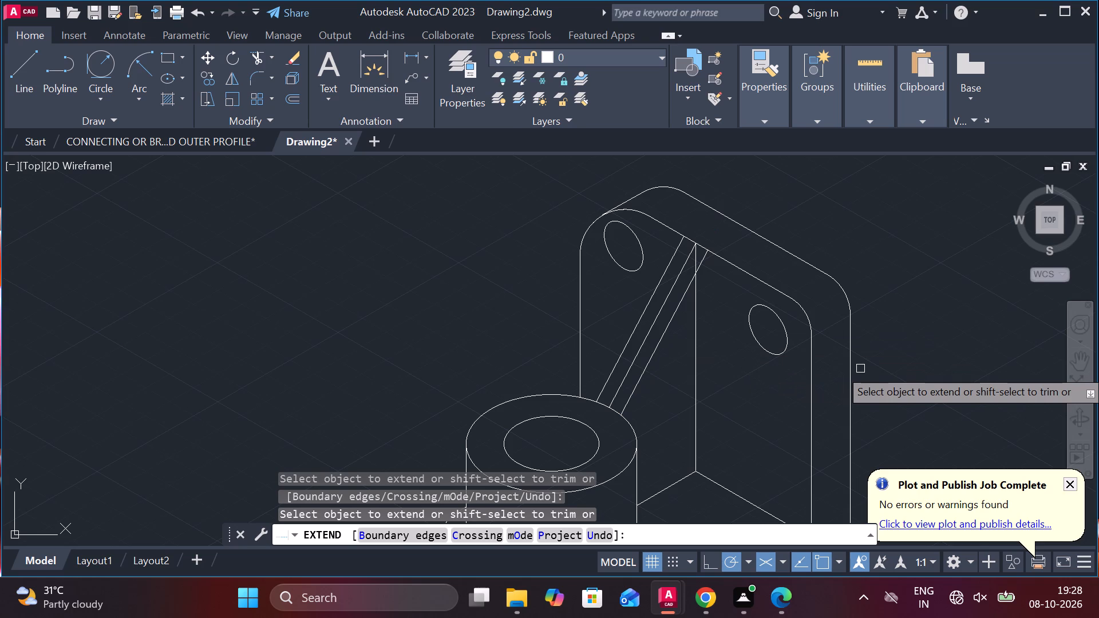
{"action": "middle_click_drag", "start_coordinate": [691, 440], "coordinate": [667, 335]}
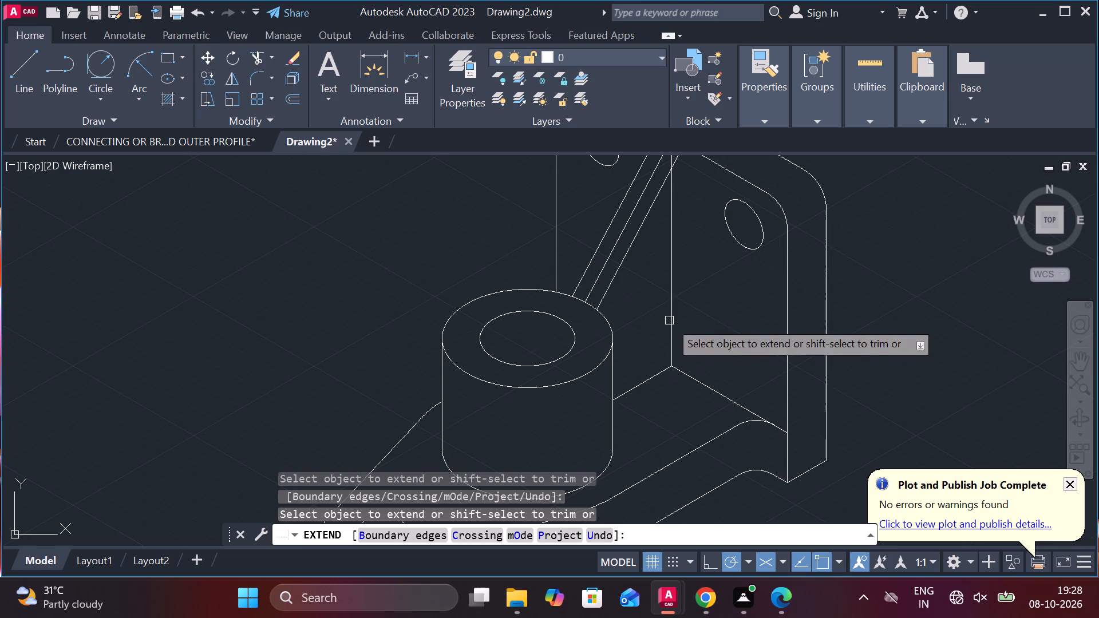
{"action": "key", "text": "Escape"}
Erase the vertical line running down the plate's front face from the middle slanted line's top end.
{"action": "left_click", "coordinate": [675, 274]}
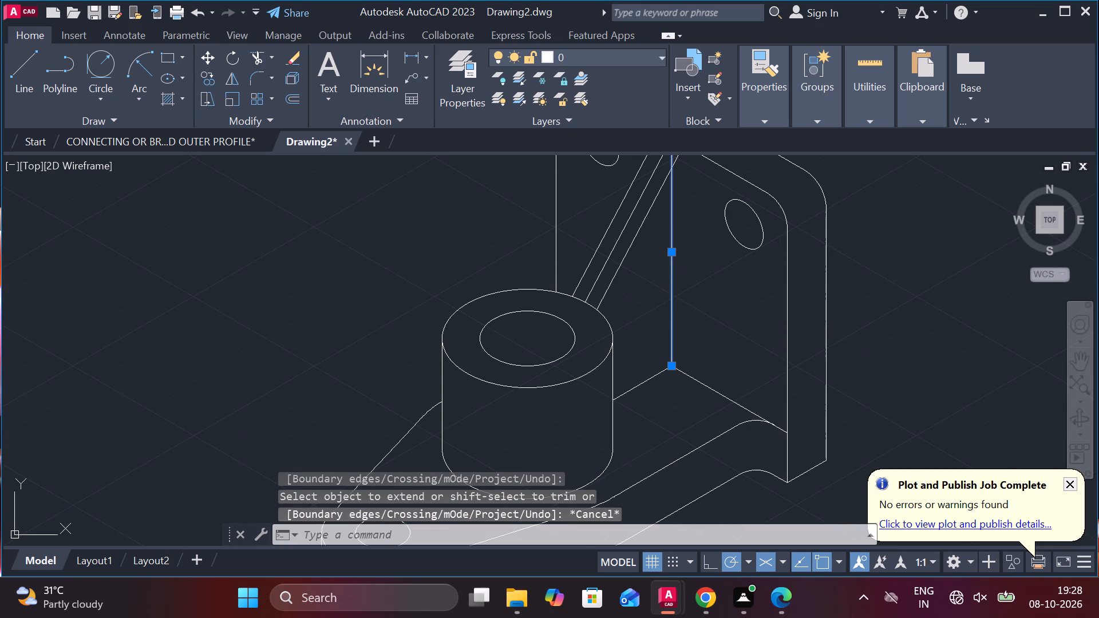
{"action": "type", "text": "E"}
{"action": "key", "text": "space"}
Draw a vertical line about 97 units down the plate face from the upper end of the 330°-side slanted line.
{"action": "middle_click_drag", "start_coordinate": [703, 309], "coordinate": [705, 343]}
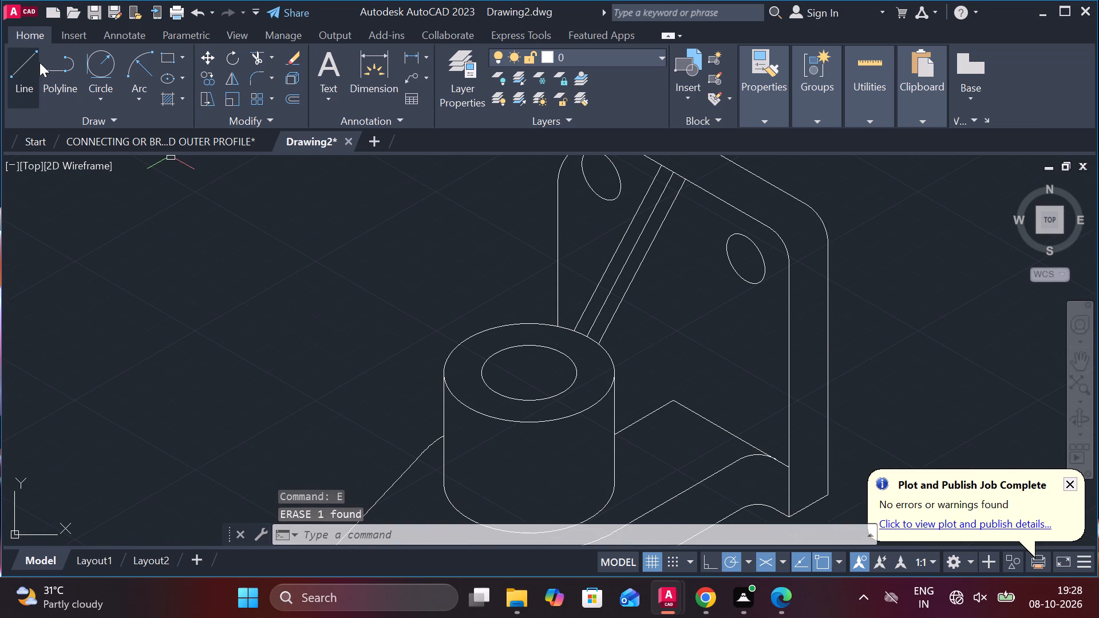
{"action": "left_click", "coordinate": [15, 61]}
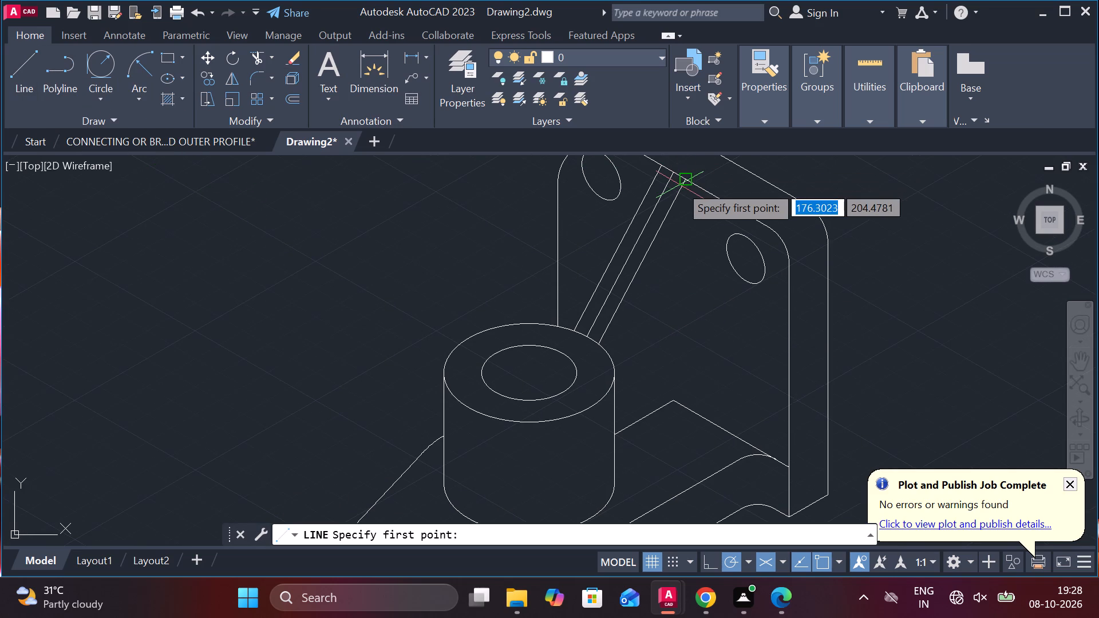
{"action": "left_click", "coordinate": [679, 185]}
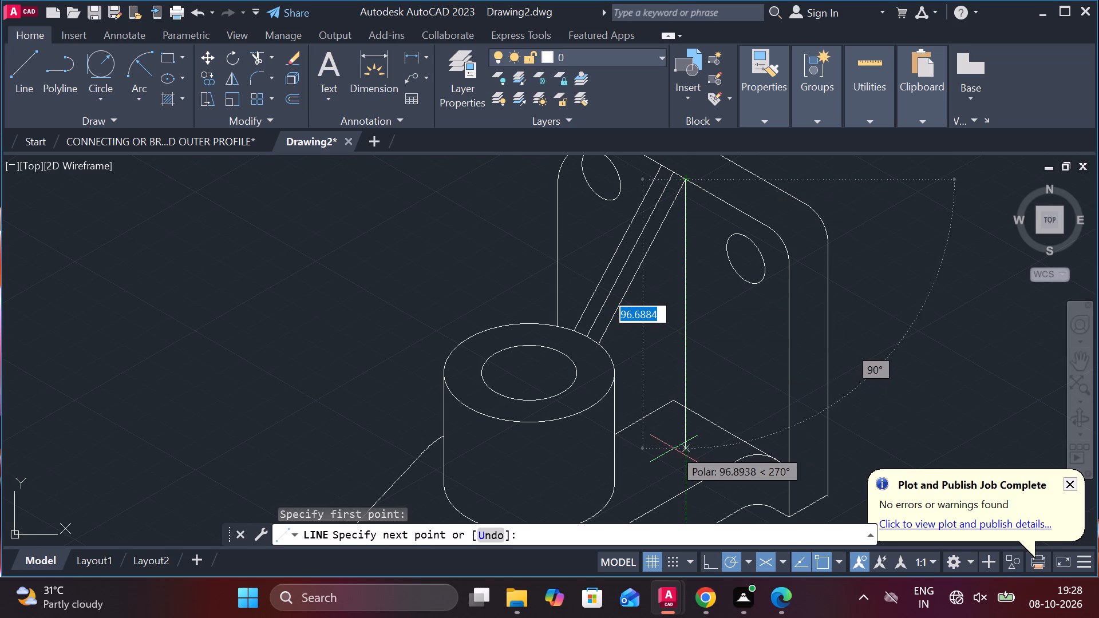
{"action": "left_click", "coordinate": [677, 447]}
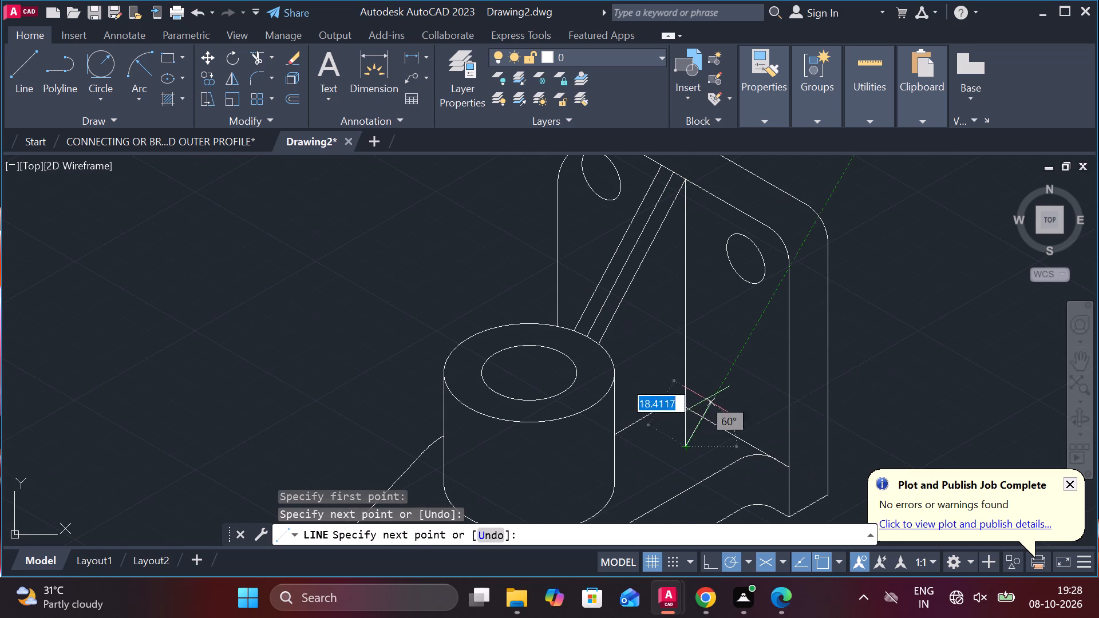
{"action": "key", "text": "Escape"}
Trim the new vertical line's overhang below the plate's base edge and the old corner edges beyond that line.
{"action": "type", "text": "TR"}
{"action": "key", "text": "space"}
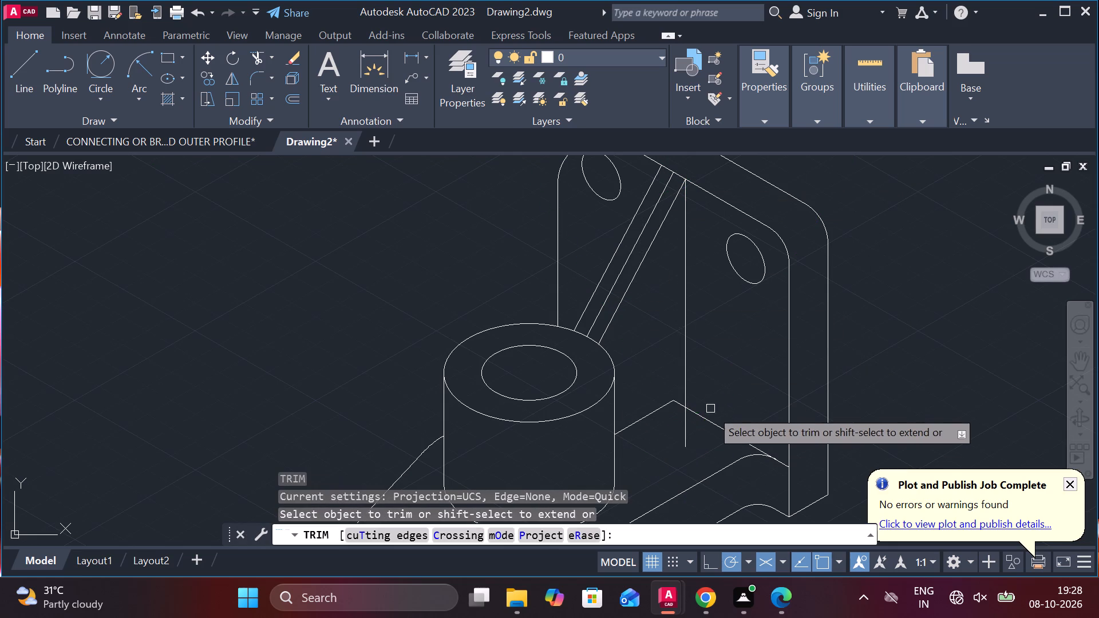
{"action": "left_click", "coordinate": [686, 433]}
{"action": "left_click", "coordinate": [676, 403]}
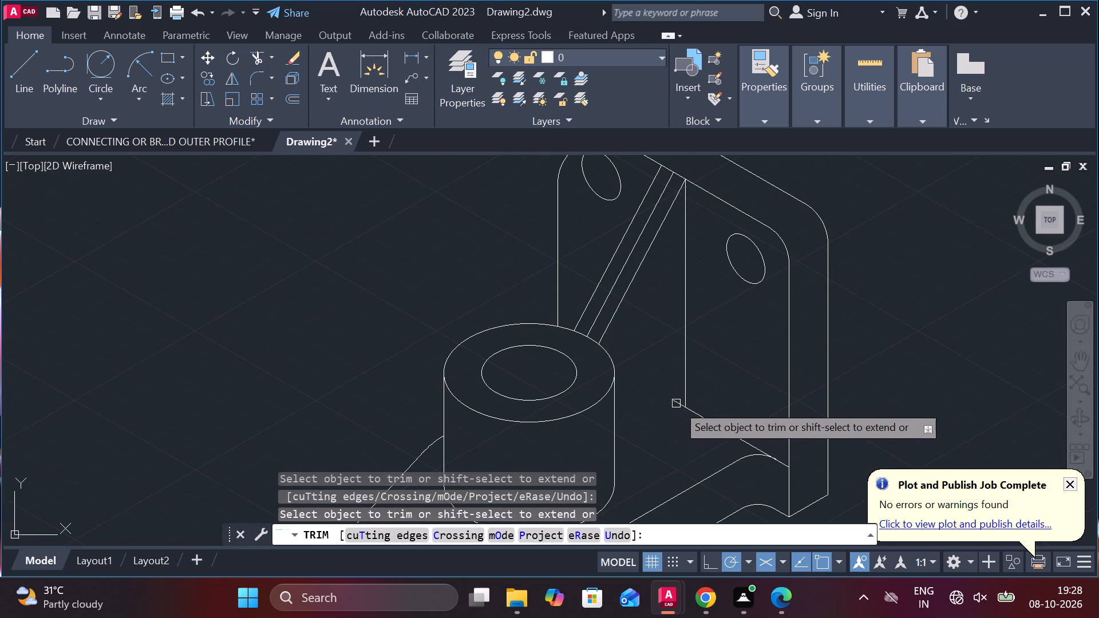
{"action": "left_click", "coordinate": [678, 409]}
{"action": "key", "text": "Escape"}
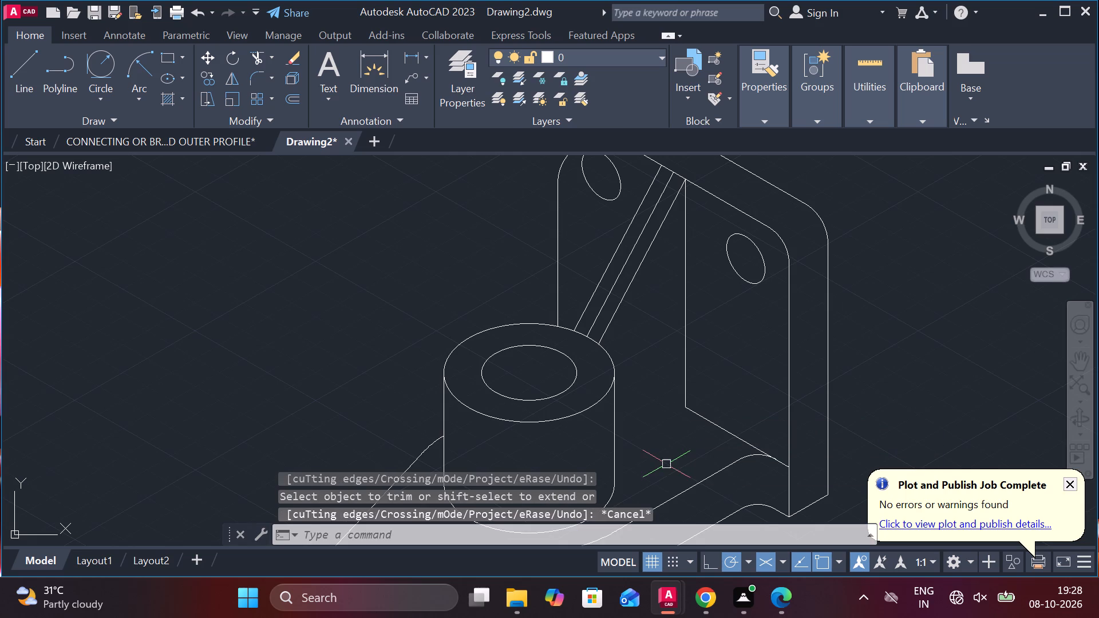
Draw a line from the vertical line's lower end parallel to the arm's edge into the boss, trimming the part inside the boss.
{"action": "key", "text": "l"}
{"action": "key", "text": "Return"}
{"action": "left_click", "coordinate": [698, 405]}
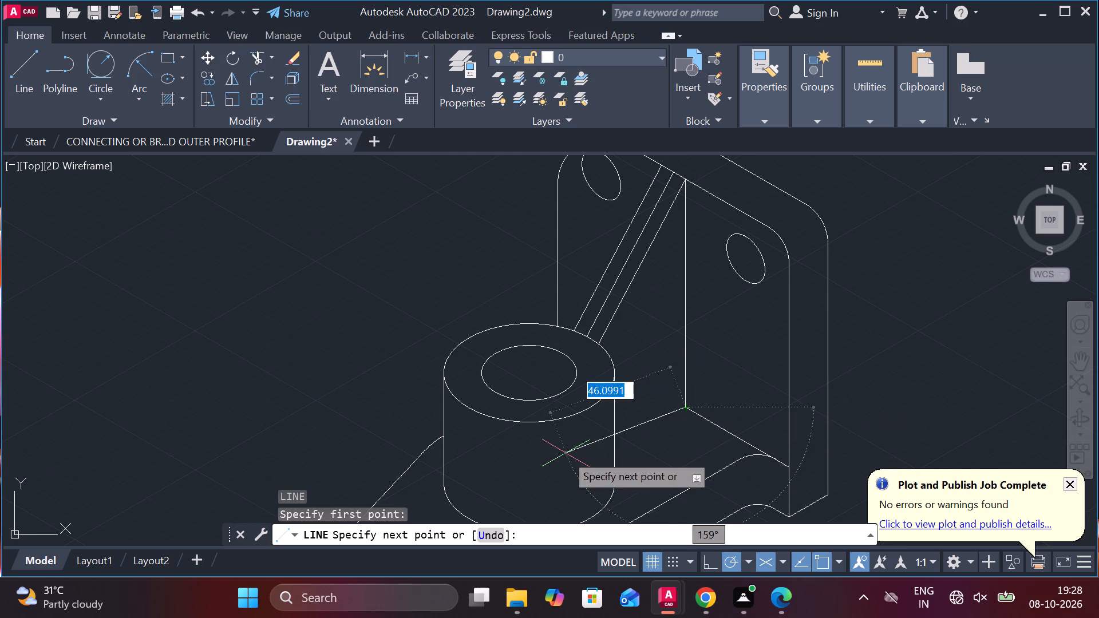
{"action": "left_click", "coordinate": [563, 478]}
{"action": "key", "text": "Escape"}
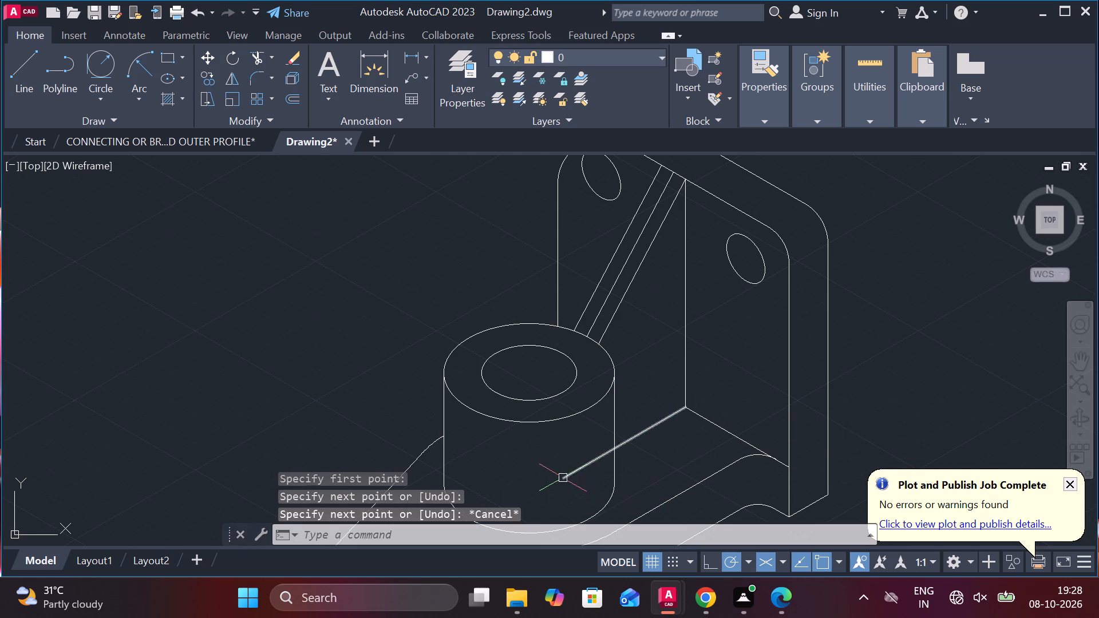
{"action": "type", "text": "TR"}
{"action": "key", "text": "space"}
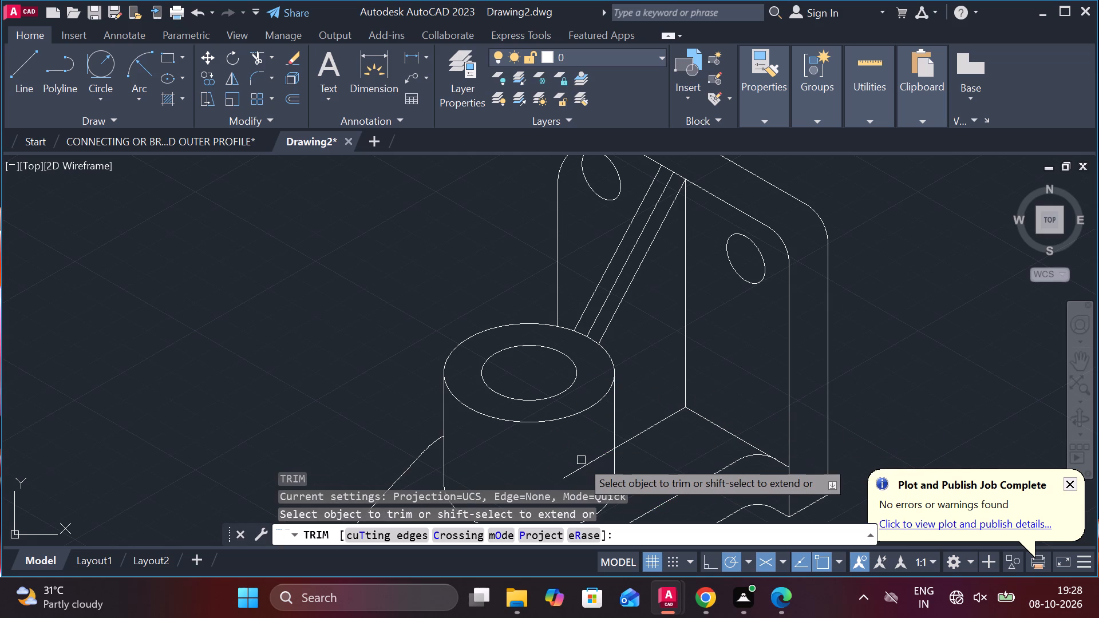
{"action": "left_click", "coordinate": [591, 465]}
Draw a start-end-radius arc of radius 60 from the lower to the upper end of the 330°-side slanted line.
{"action": "scroll", "coordinate": [591, 465], "scroll_direction": "down", "scroll_amount": 1}
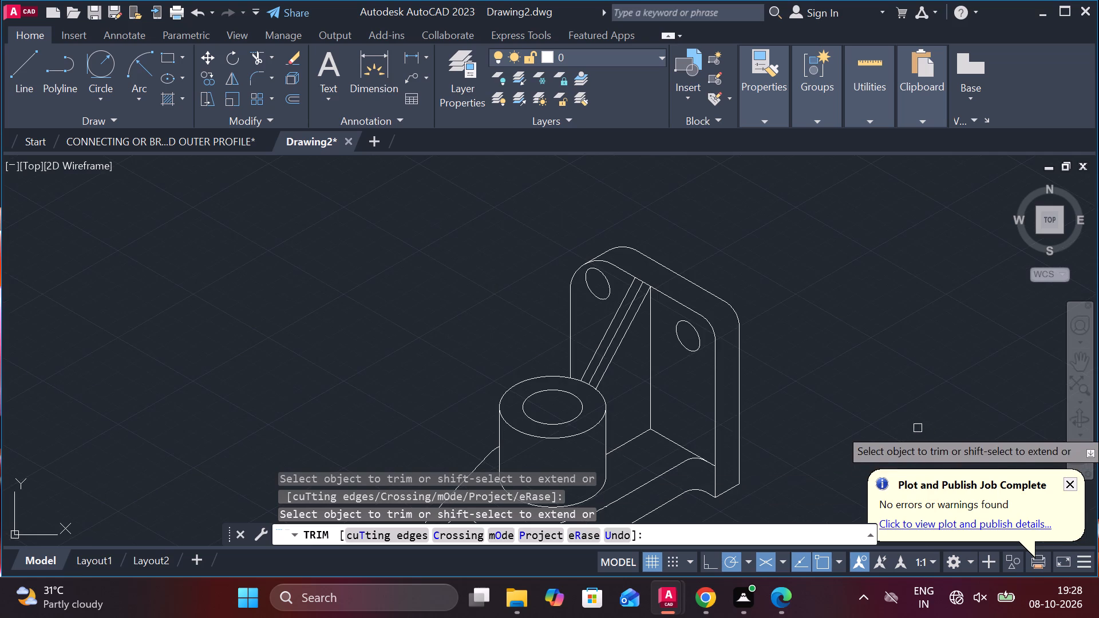
{"action": "scroll", "coordinate": [918, 428], "scroll_direction": "down", "scroll_amount": 1}
{"action": "middle_click_drag", "start_coordinate": [889, 422], "coordinate": [880, 422]}
{"action": "scroll", "coordinate": [806, 343], "scroll_direction": "up", "scroll_amount": 1}
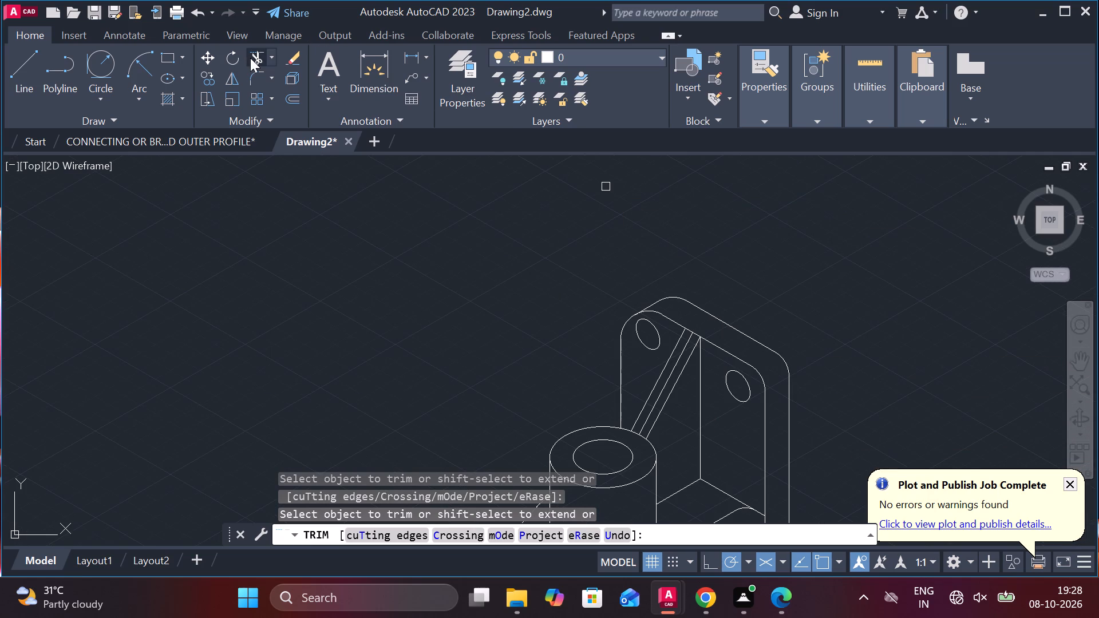
{"action": "left_click", "coordinate": [143, 51]}
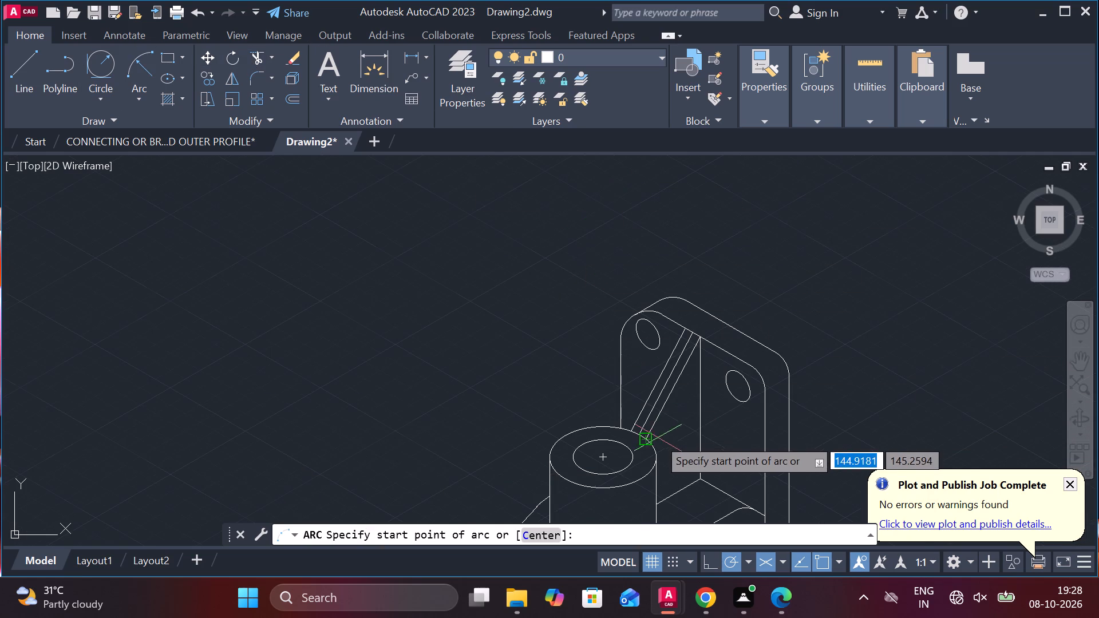
{"action": "scroll", "coordinate": [658, 438], "scroll_direction": "up", "scroll_amount": 2}
{"action": "left_click", "coordinate": [626, 446]}
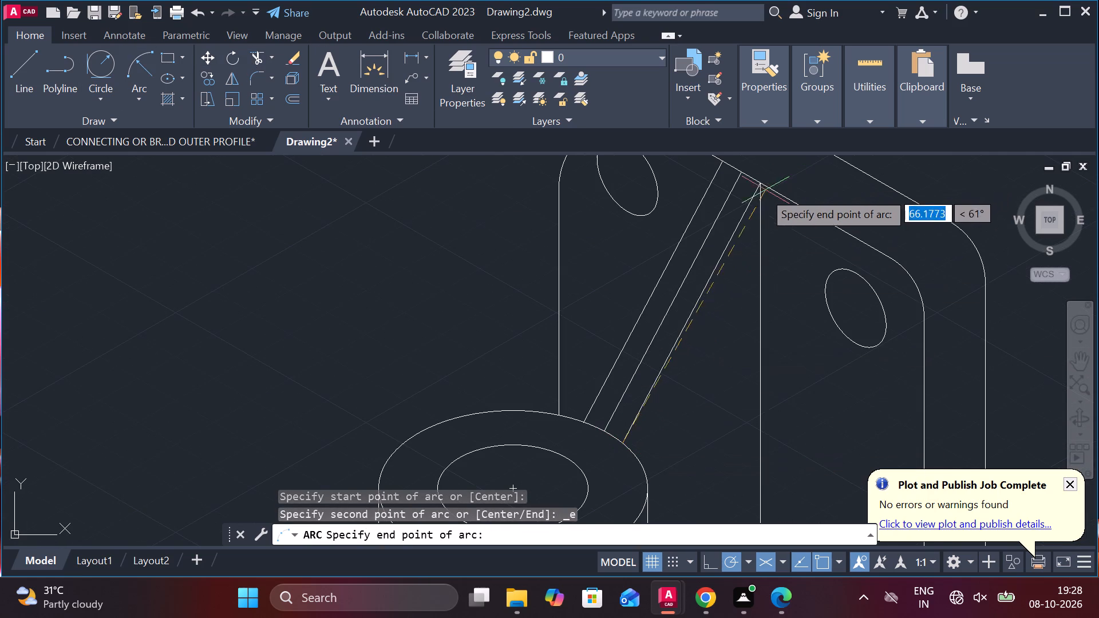
{"action": "left_click", "coordinate": [757, 189]}
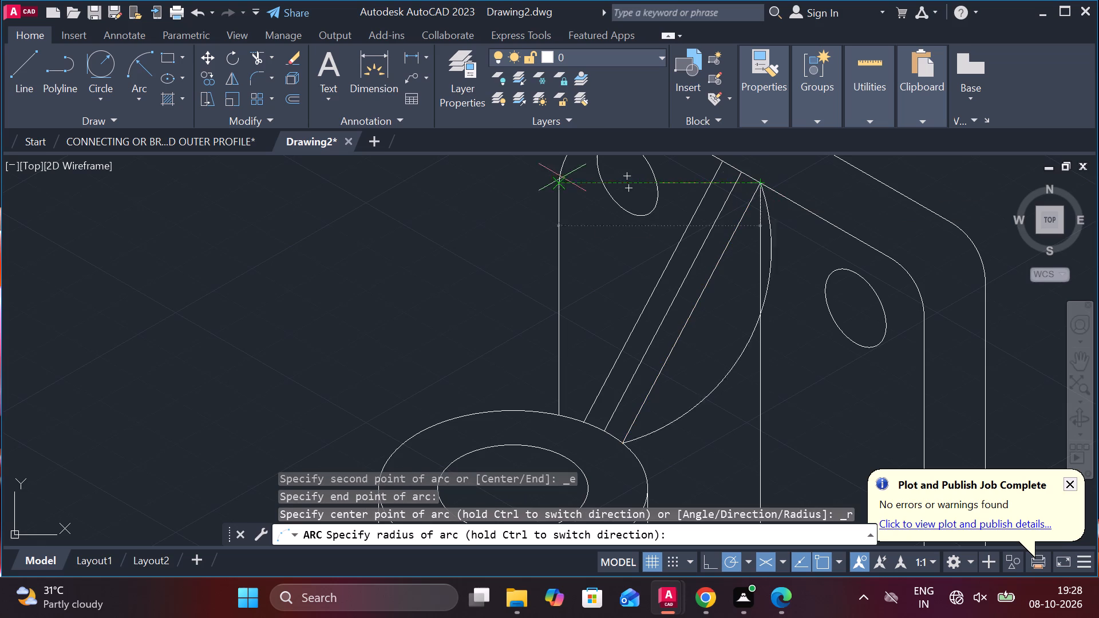
{"action": "middle_click_drag", "start_coordinate": [452, 200], "coordinate": [507, 330]}
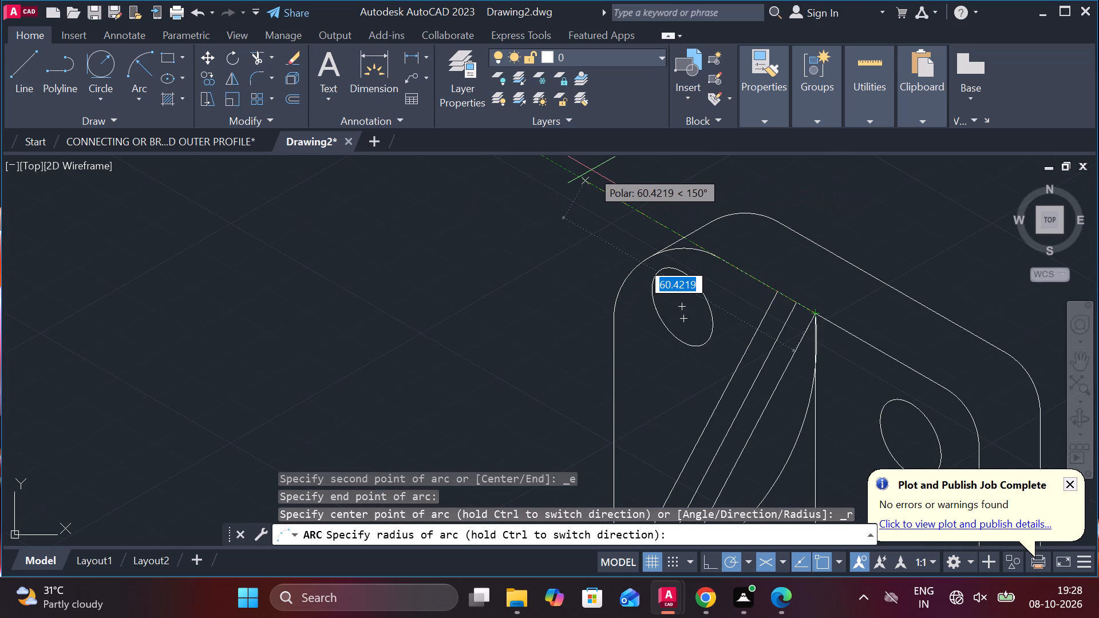
{"action": "type", "text": "60"}
{"action": "key", "text": "Return"}
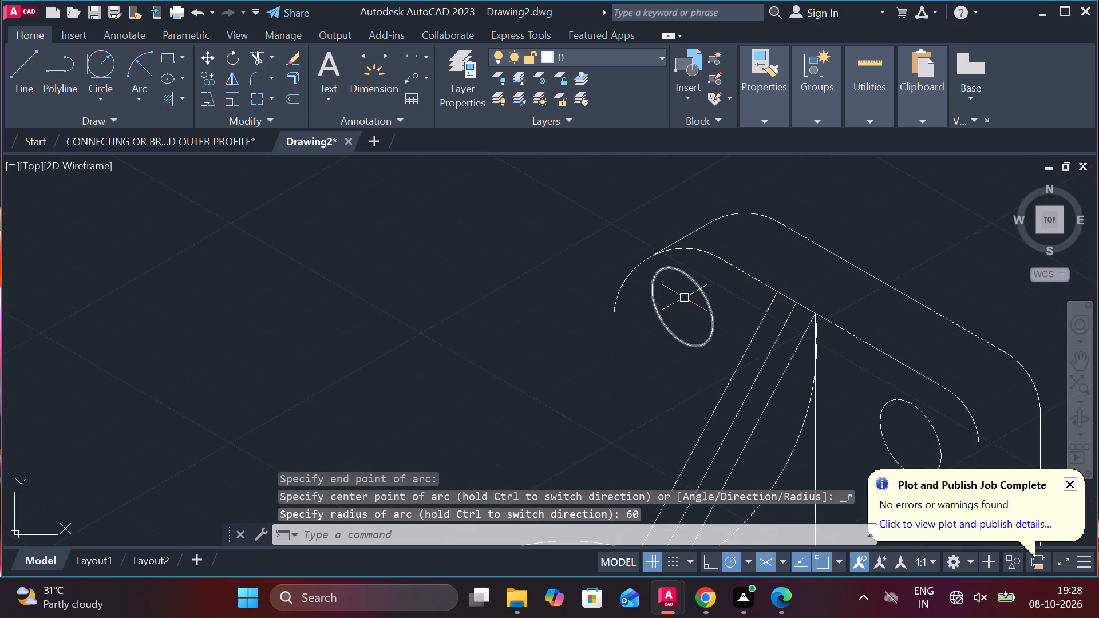
Check the new rib arc's radius with a radius dimension, without placing the dimension.
{"action": "scroll", "coordinate": [813, 406], "scroll_direction": "up", "scroll_amount": 2}
{"action": "scroll", "coordinate": [806, 397], "scroll_direction": "down", "scroll_amount": 2}
{"action": "scroll", "coordinate": [837, 451], "scroll_direction": "down", "scroll_amount": 1}
{"action": "middle_click_drag", "start_coordinate": [837, 451], "coordinate": [823, 395]}
{"action": "scroll", "coordinate": [823, 390], "scroll_direction": "up", "scroll_amount": 2}
{"action": "scroll", "coordinate": [809, 382], "scroll_direction": "down", "scroll_amount": 1}
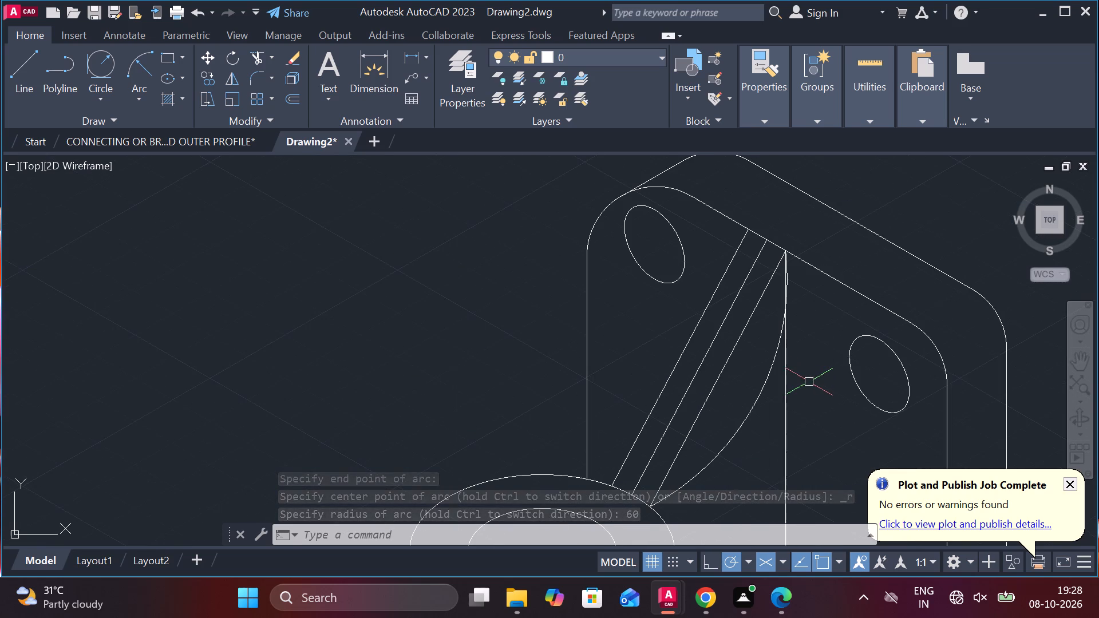
{"action": "left_click", "coordinate": [421, 60]}
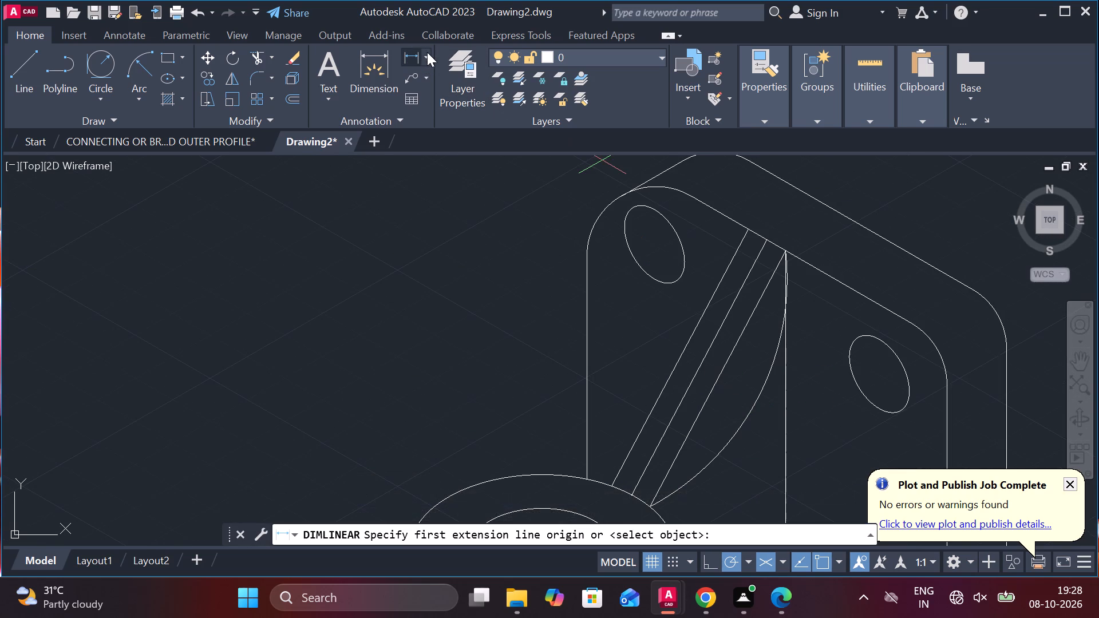
{"action": "left_click", "coordinate": [427, 52]}
{"action": "left_click", "coordinate": [436, 223]}
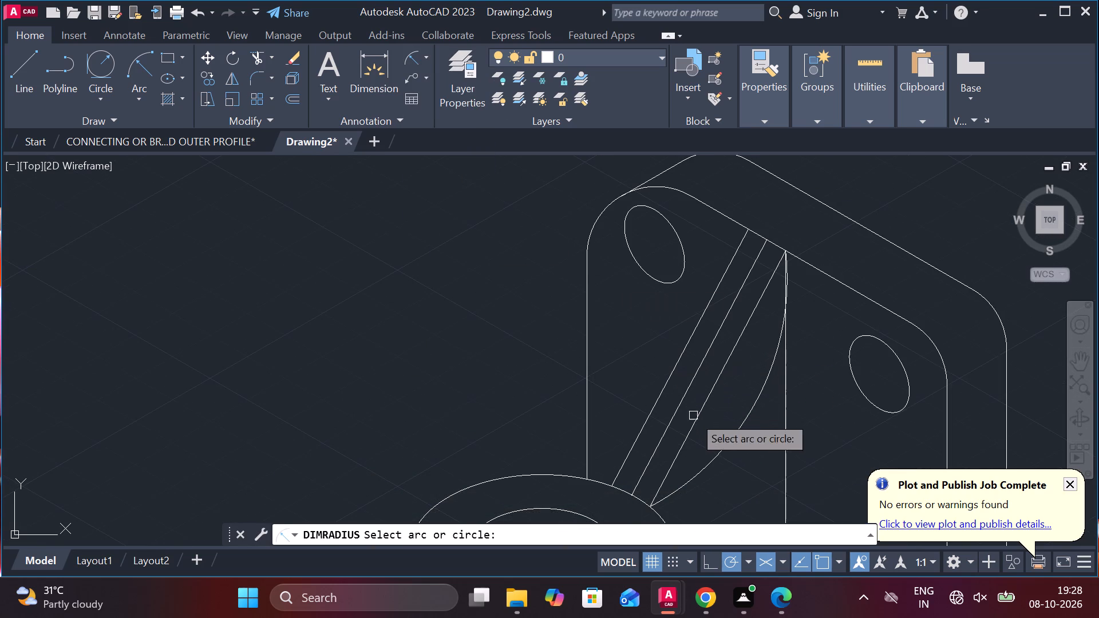
{"action": "left_click", "coordinate": [748, 419]}
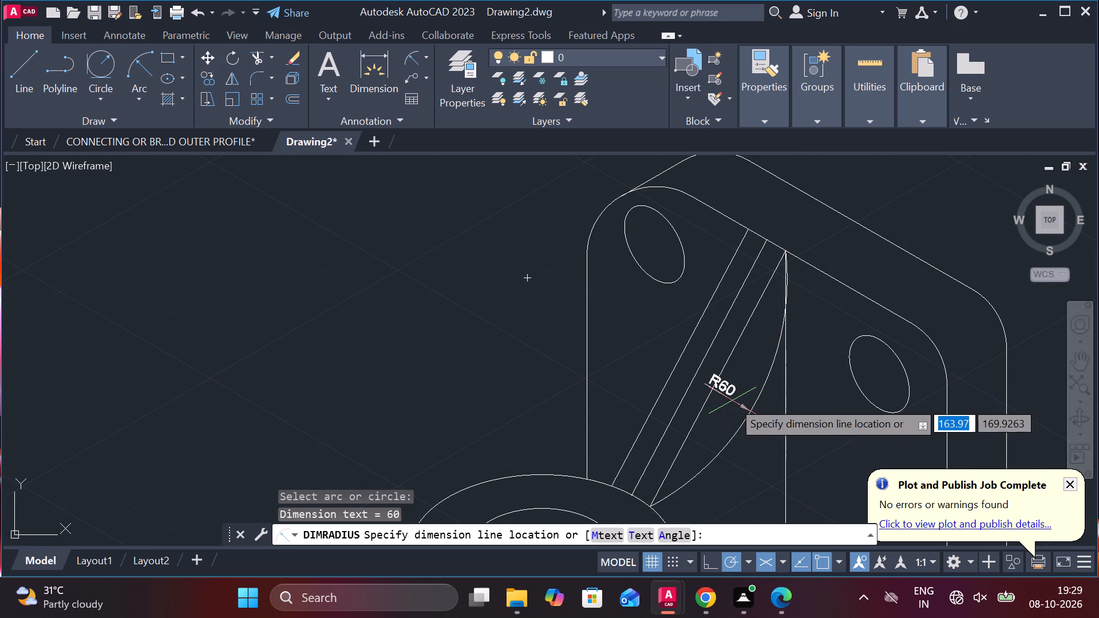
{"action": "key", "text": "Escape"}
Copy the rib arc from its lower end to the lower end of the opposite outer slanted line, about 10 units away.
{"action": "left_click", "coordinate": [744, 429]}
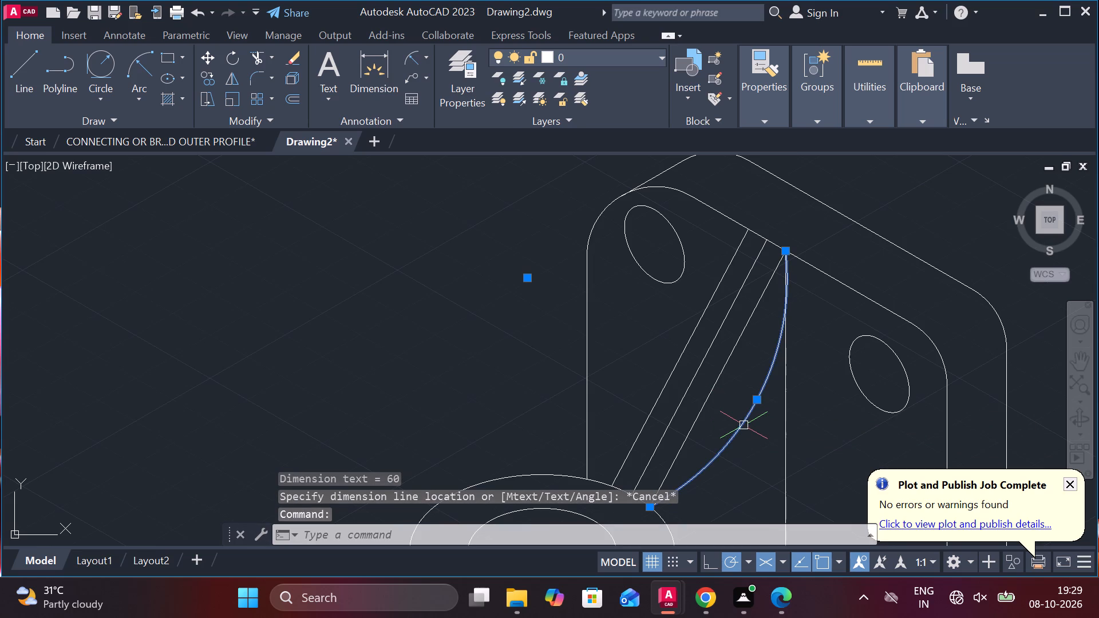
{"action": "type", "text": "CO"}
{"action": "key", "text": "Return"}
{"action": "middle_click_drag", "start_coordinate": [623, 474], "coordinate": [620, 447]}
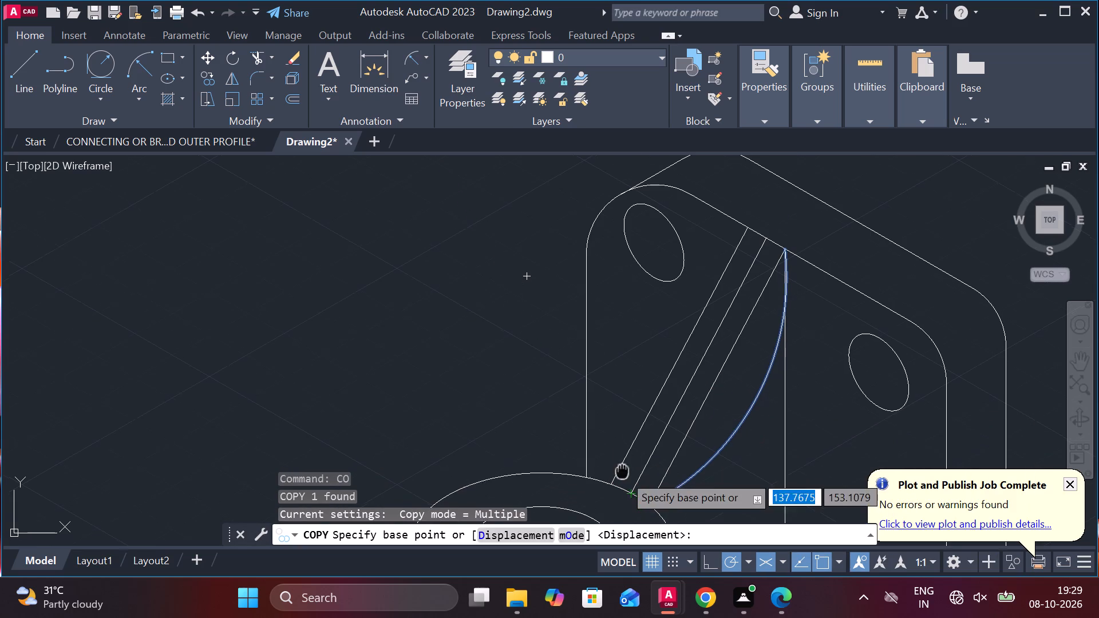
{"action": "middle_click_drag", "start_coordinate": [620, 447], "coordinate": [607, 330]}
{"action": "left_click", "coordinate": [641, 360]}
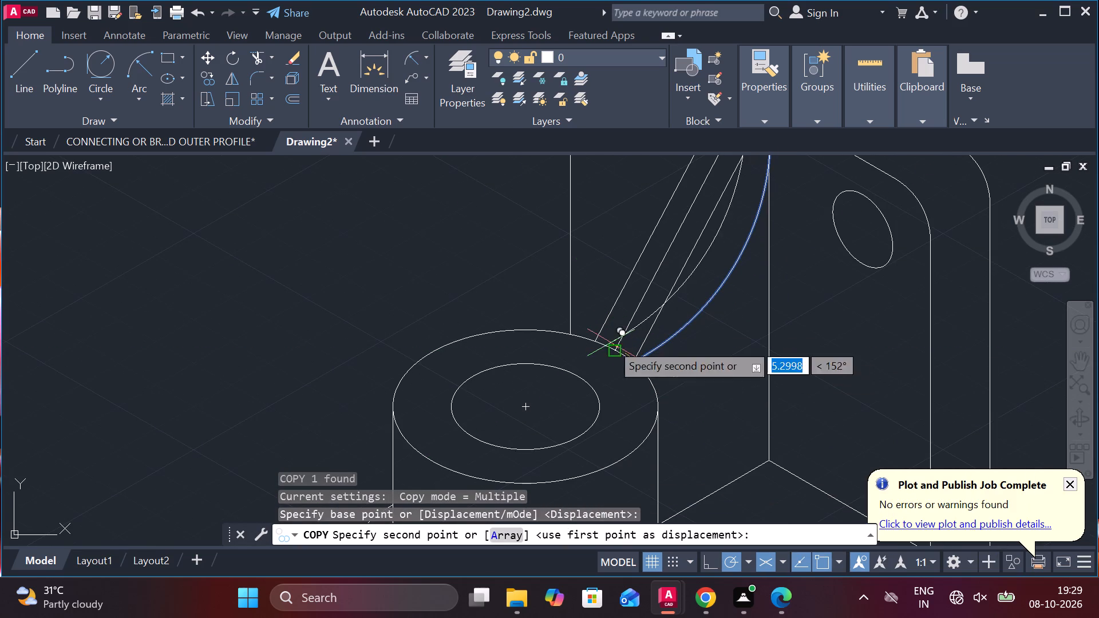
{"action": "scroll", "coordinate": [593, 341], "scroll_direction": "up", "scroll_amount": 2}
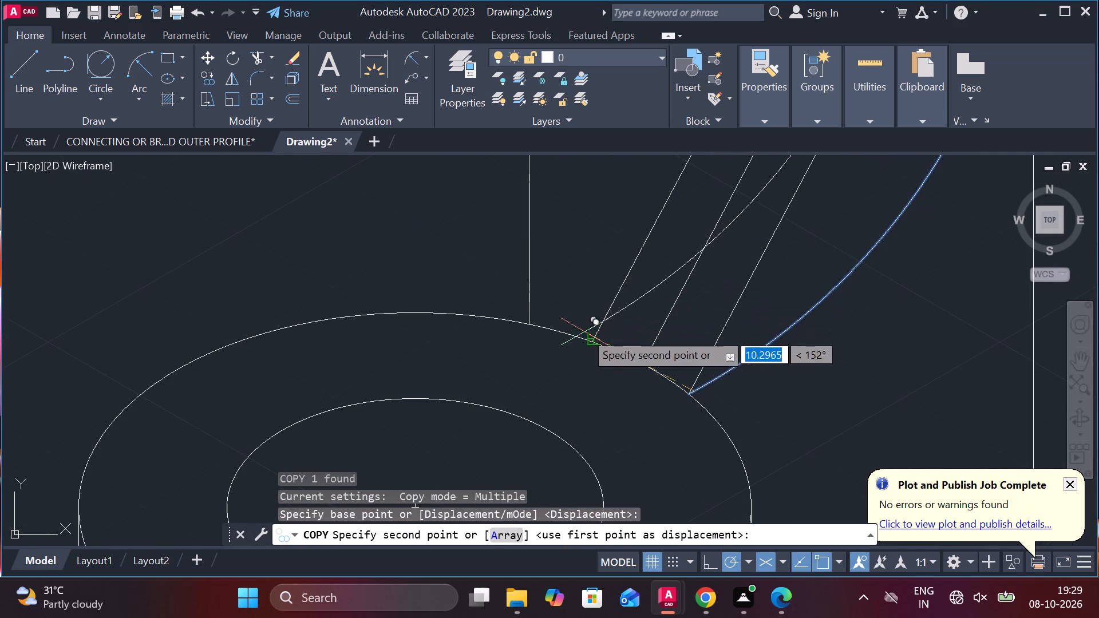
{"action": "scroll", "coordinate": [594, 342], "scroll_direction": "up", "scroll_amount": 3}
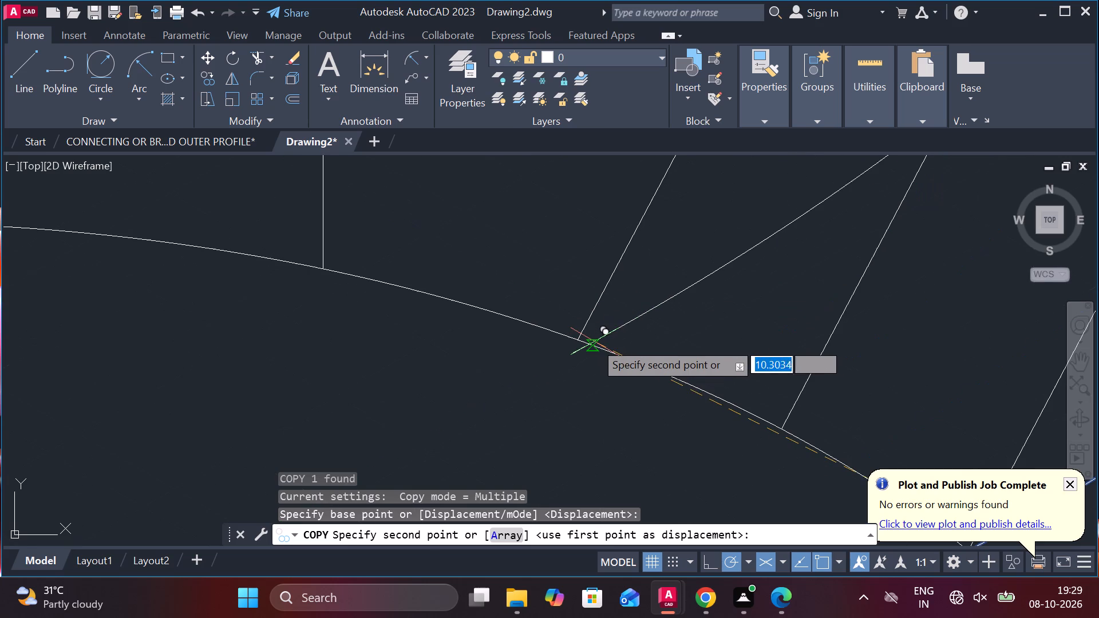
{"action": "left_click", "coordinate": [576, 341]}
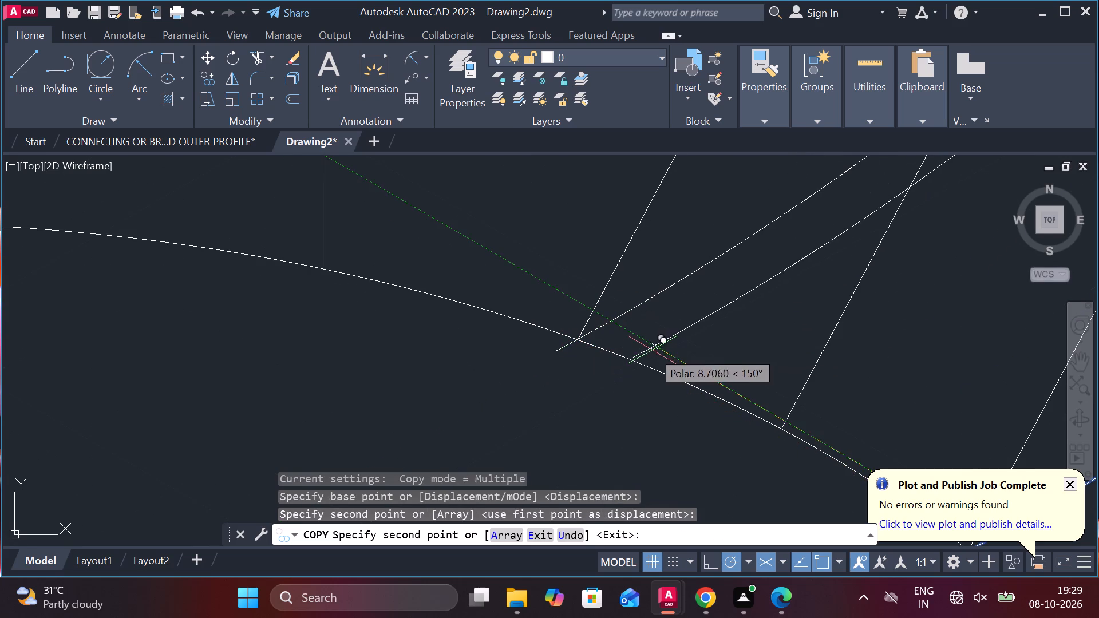
{"action": "scroll", "coordinate": [652, 350], "scroll_direction": "down", "scroll_amount": 3}
{"action": "key", "text": "Escape"}
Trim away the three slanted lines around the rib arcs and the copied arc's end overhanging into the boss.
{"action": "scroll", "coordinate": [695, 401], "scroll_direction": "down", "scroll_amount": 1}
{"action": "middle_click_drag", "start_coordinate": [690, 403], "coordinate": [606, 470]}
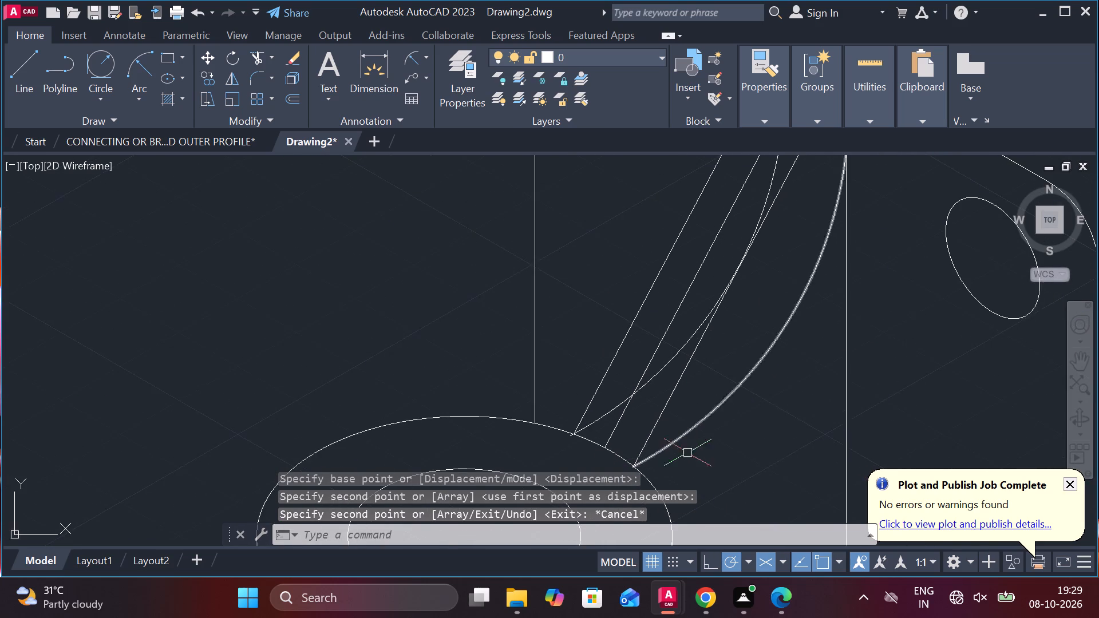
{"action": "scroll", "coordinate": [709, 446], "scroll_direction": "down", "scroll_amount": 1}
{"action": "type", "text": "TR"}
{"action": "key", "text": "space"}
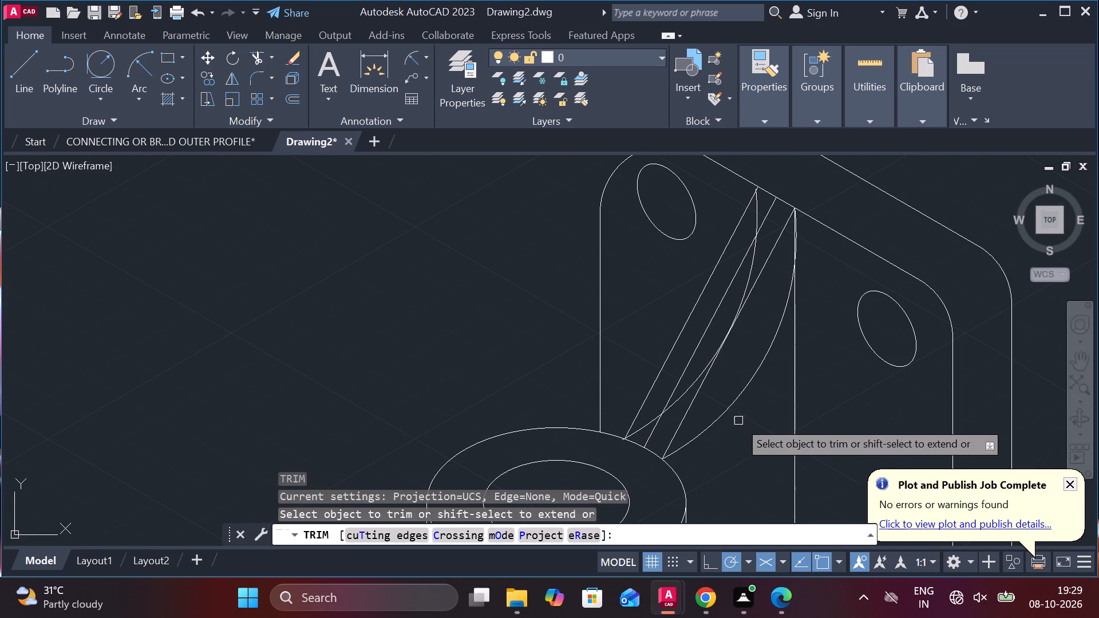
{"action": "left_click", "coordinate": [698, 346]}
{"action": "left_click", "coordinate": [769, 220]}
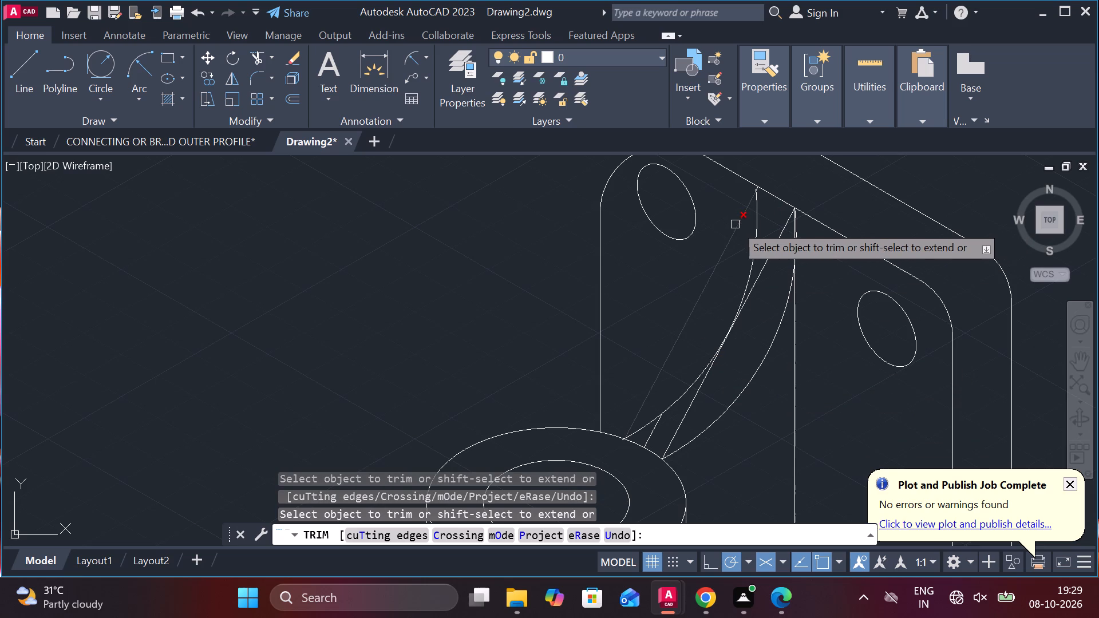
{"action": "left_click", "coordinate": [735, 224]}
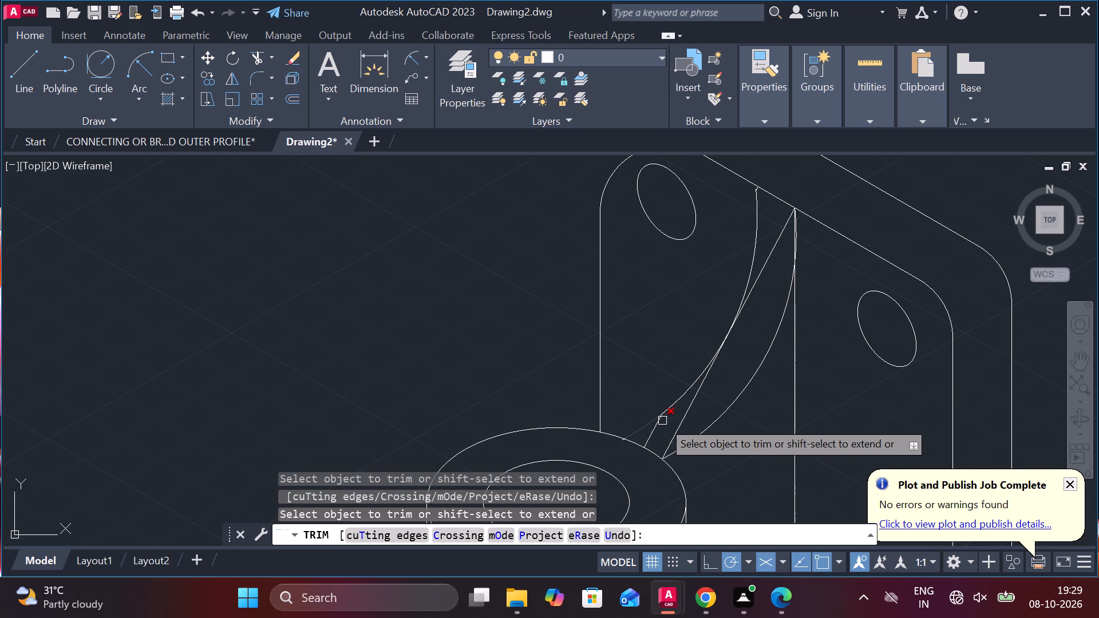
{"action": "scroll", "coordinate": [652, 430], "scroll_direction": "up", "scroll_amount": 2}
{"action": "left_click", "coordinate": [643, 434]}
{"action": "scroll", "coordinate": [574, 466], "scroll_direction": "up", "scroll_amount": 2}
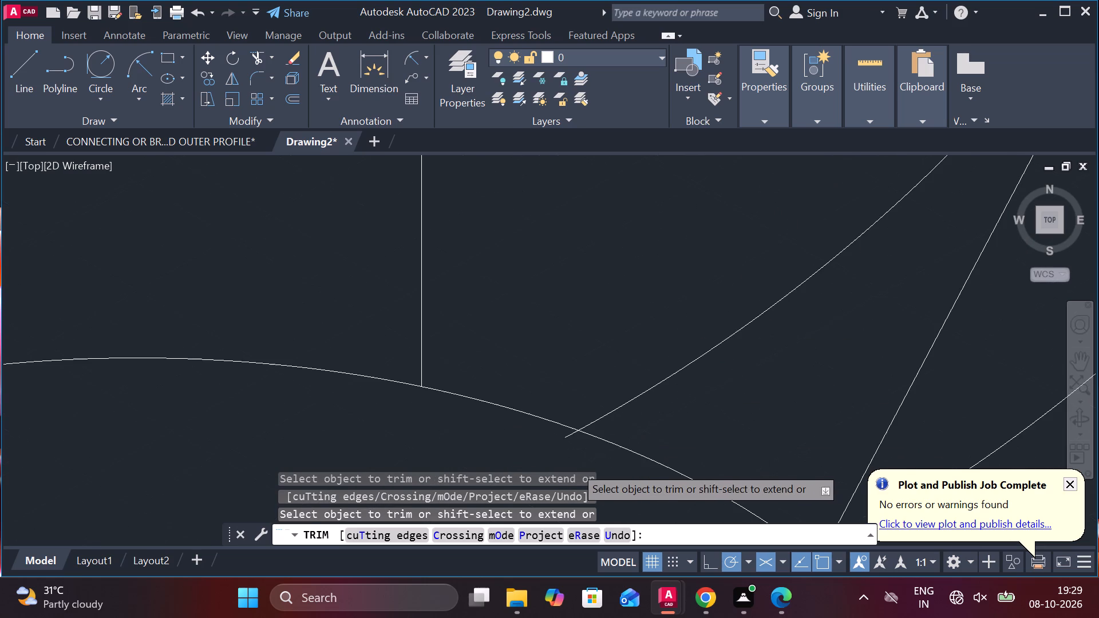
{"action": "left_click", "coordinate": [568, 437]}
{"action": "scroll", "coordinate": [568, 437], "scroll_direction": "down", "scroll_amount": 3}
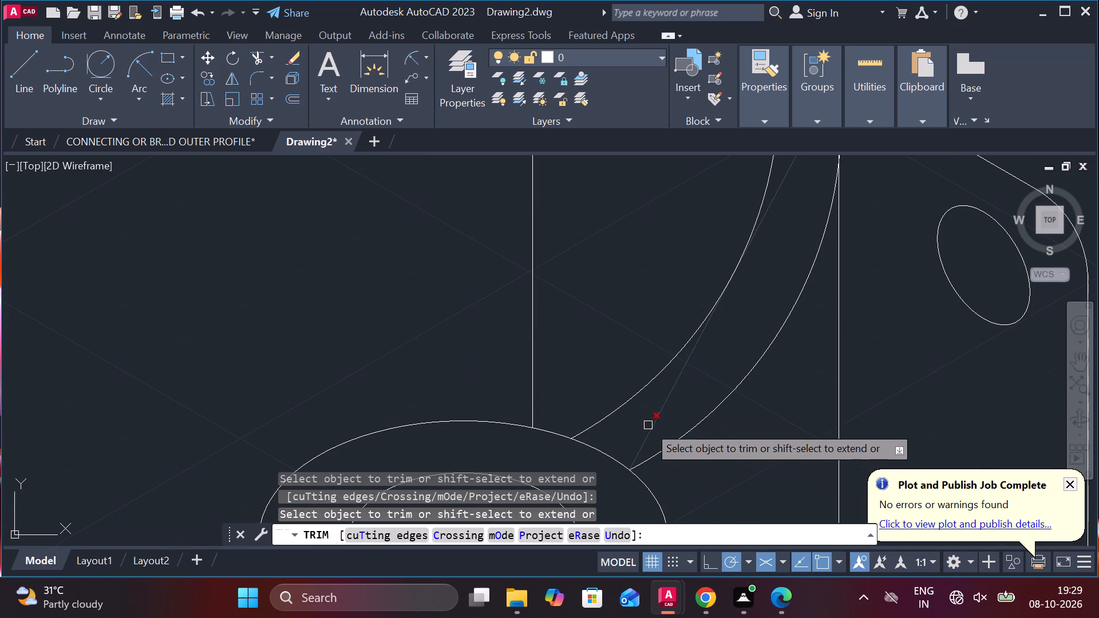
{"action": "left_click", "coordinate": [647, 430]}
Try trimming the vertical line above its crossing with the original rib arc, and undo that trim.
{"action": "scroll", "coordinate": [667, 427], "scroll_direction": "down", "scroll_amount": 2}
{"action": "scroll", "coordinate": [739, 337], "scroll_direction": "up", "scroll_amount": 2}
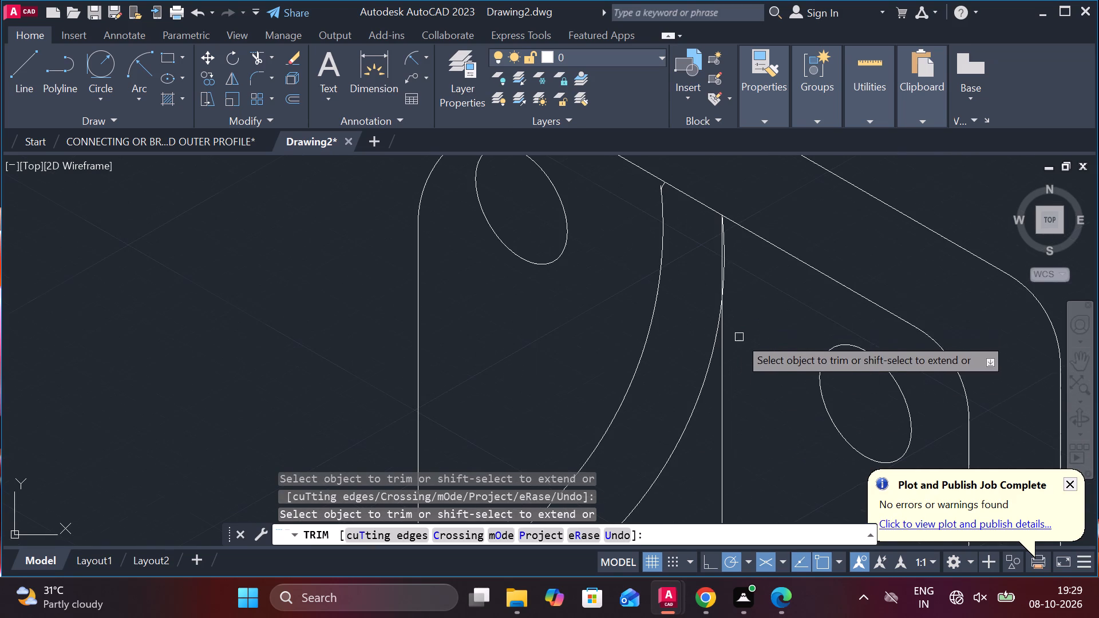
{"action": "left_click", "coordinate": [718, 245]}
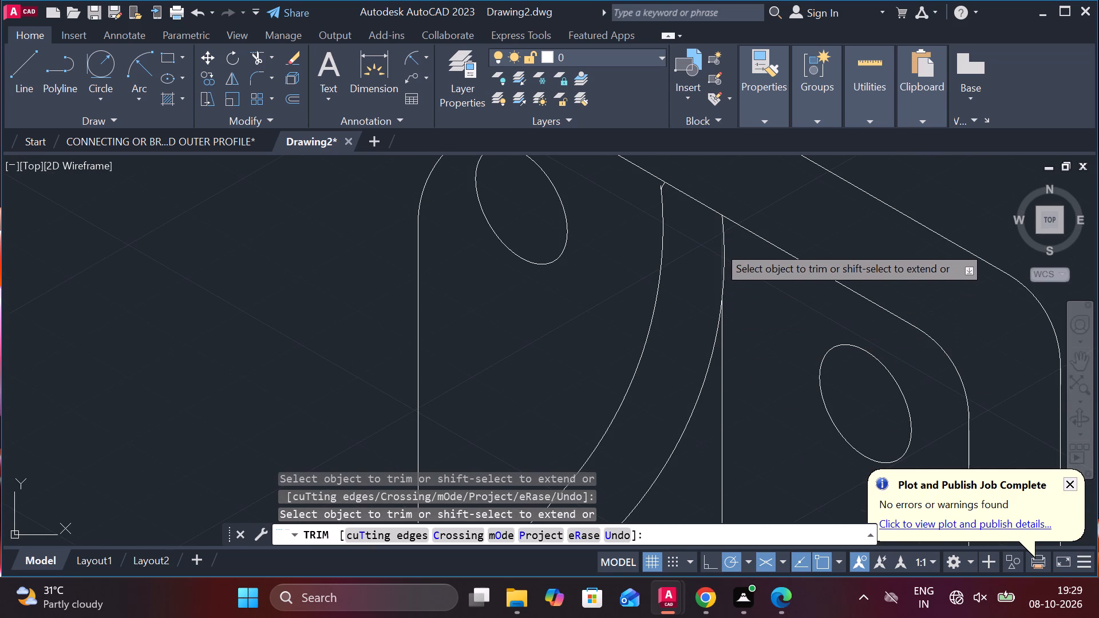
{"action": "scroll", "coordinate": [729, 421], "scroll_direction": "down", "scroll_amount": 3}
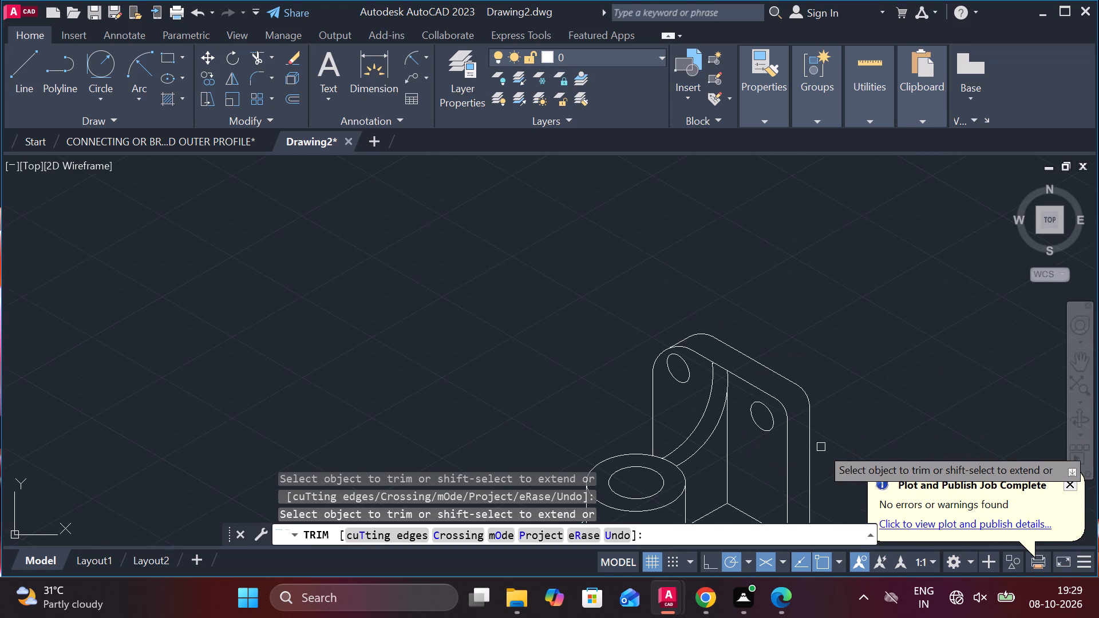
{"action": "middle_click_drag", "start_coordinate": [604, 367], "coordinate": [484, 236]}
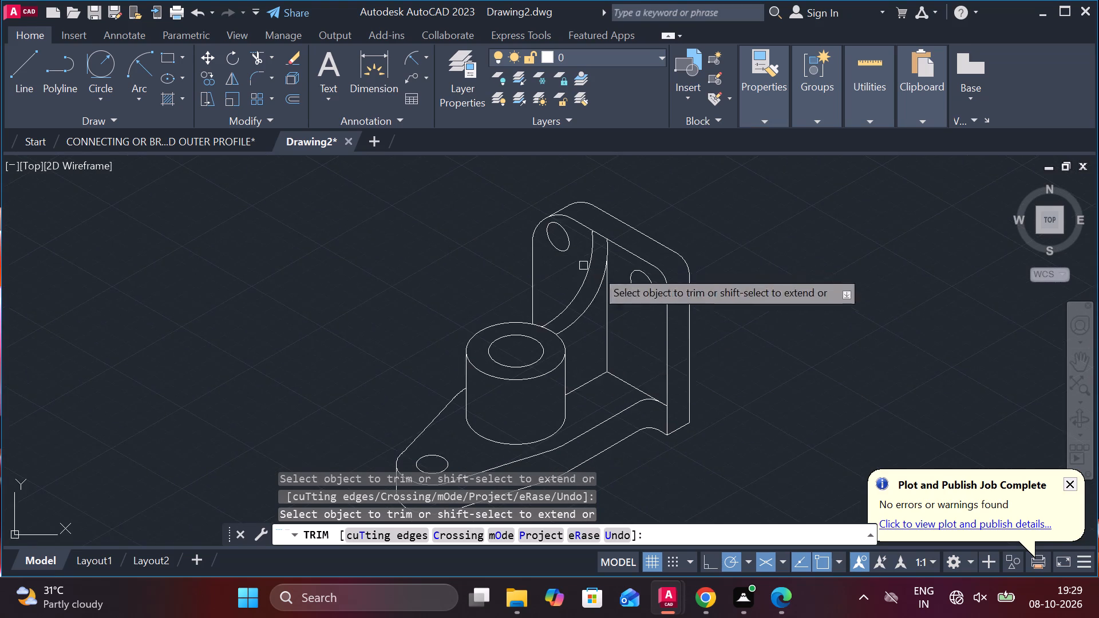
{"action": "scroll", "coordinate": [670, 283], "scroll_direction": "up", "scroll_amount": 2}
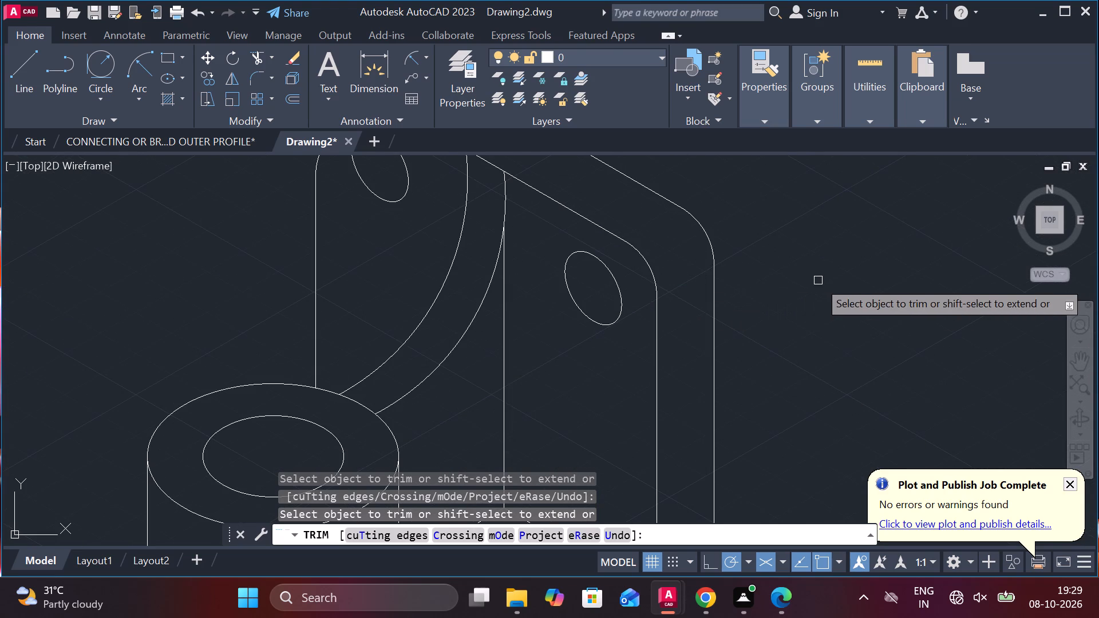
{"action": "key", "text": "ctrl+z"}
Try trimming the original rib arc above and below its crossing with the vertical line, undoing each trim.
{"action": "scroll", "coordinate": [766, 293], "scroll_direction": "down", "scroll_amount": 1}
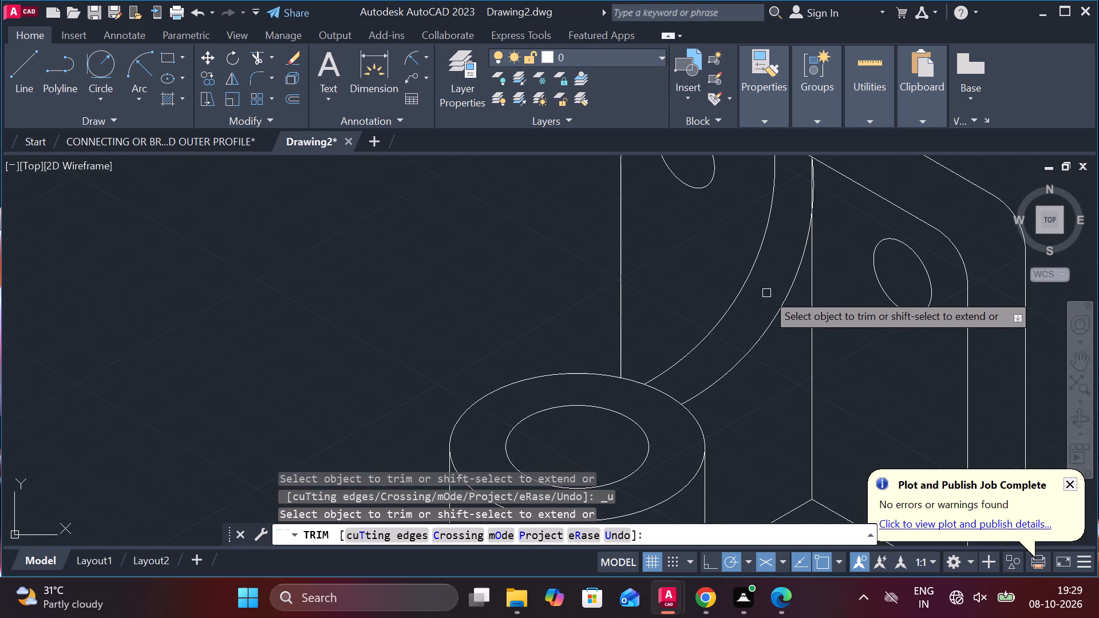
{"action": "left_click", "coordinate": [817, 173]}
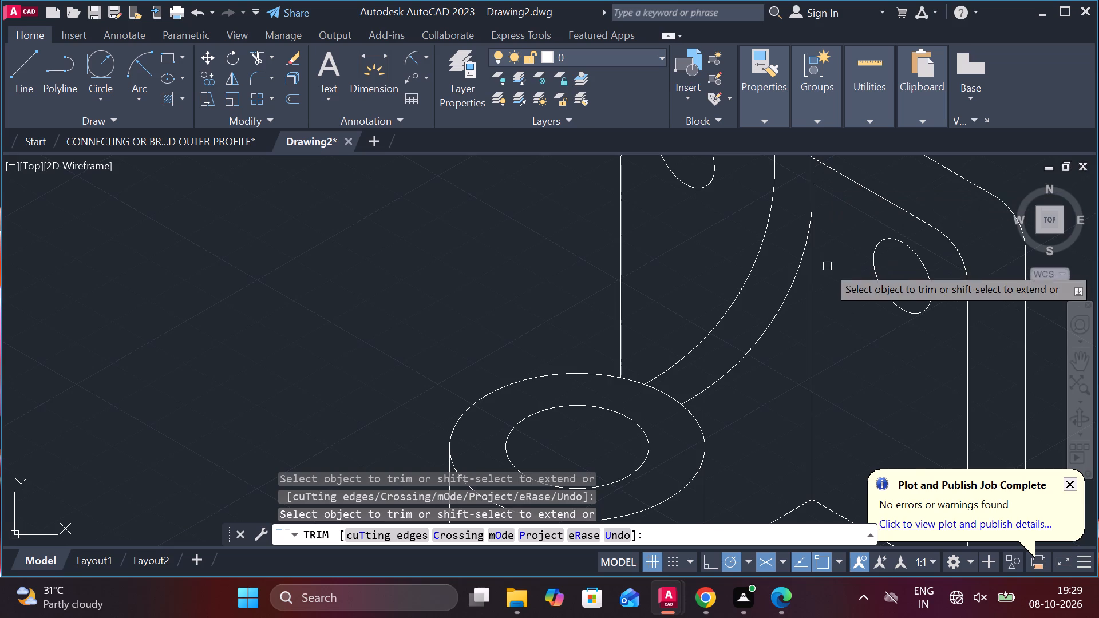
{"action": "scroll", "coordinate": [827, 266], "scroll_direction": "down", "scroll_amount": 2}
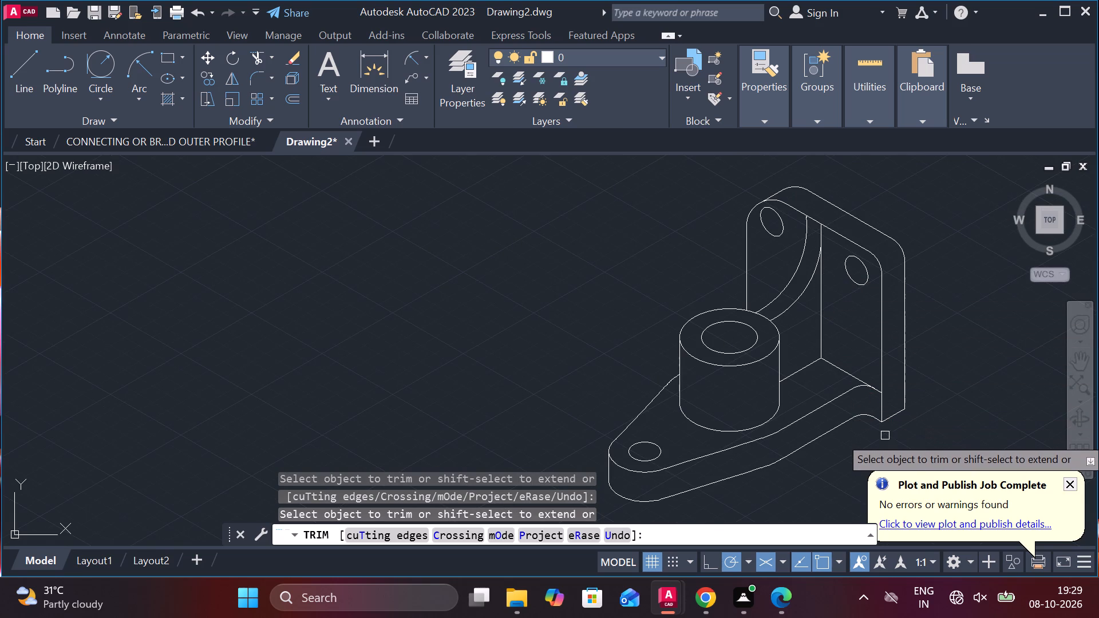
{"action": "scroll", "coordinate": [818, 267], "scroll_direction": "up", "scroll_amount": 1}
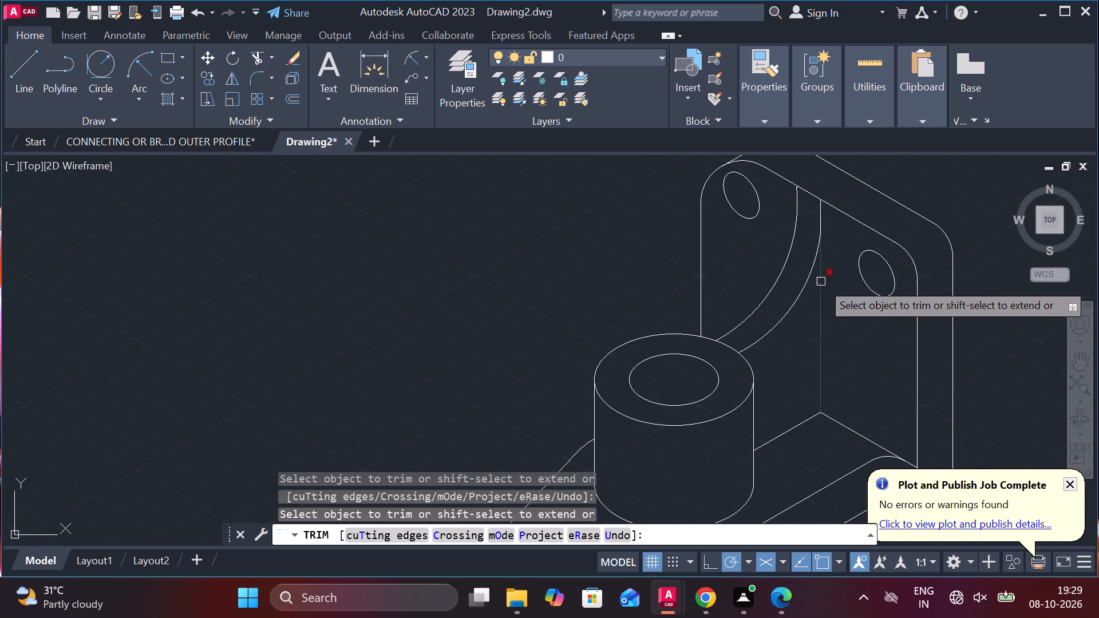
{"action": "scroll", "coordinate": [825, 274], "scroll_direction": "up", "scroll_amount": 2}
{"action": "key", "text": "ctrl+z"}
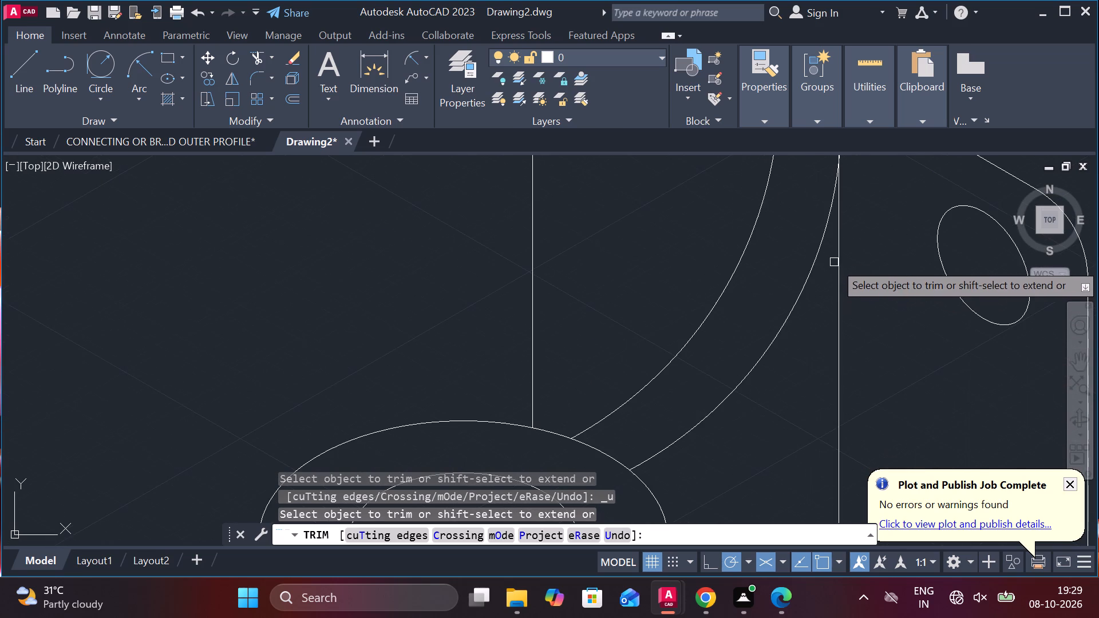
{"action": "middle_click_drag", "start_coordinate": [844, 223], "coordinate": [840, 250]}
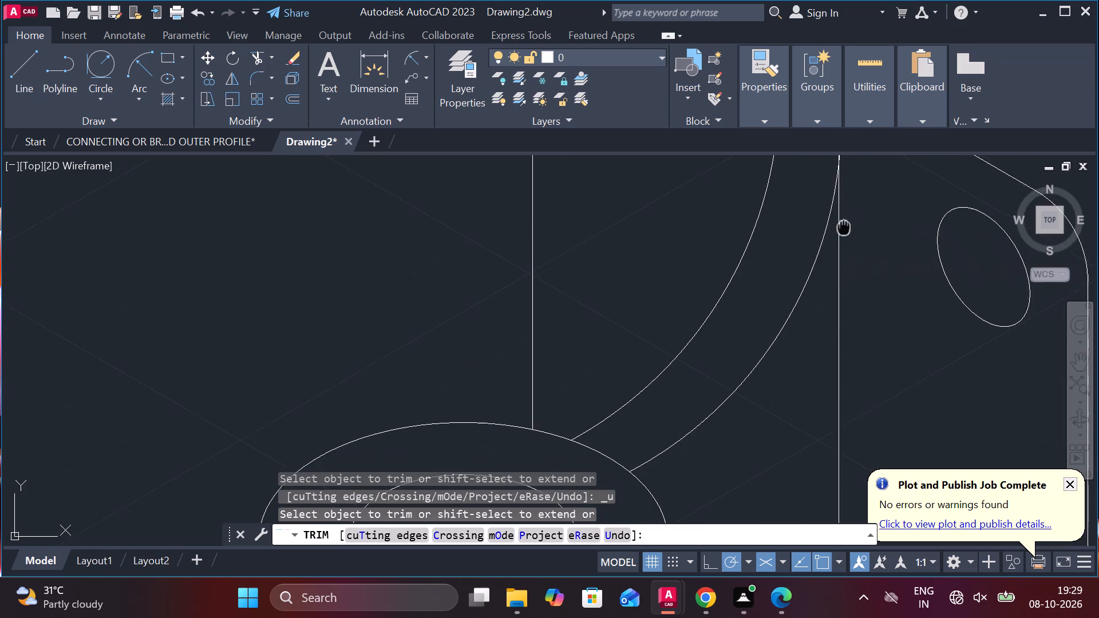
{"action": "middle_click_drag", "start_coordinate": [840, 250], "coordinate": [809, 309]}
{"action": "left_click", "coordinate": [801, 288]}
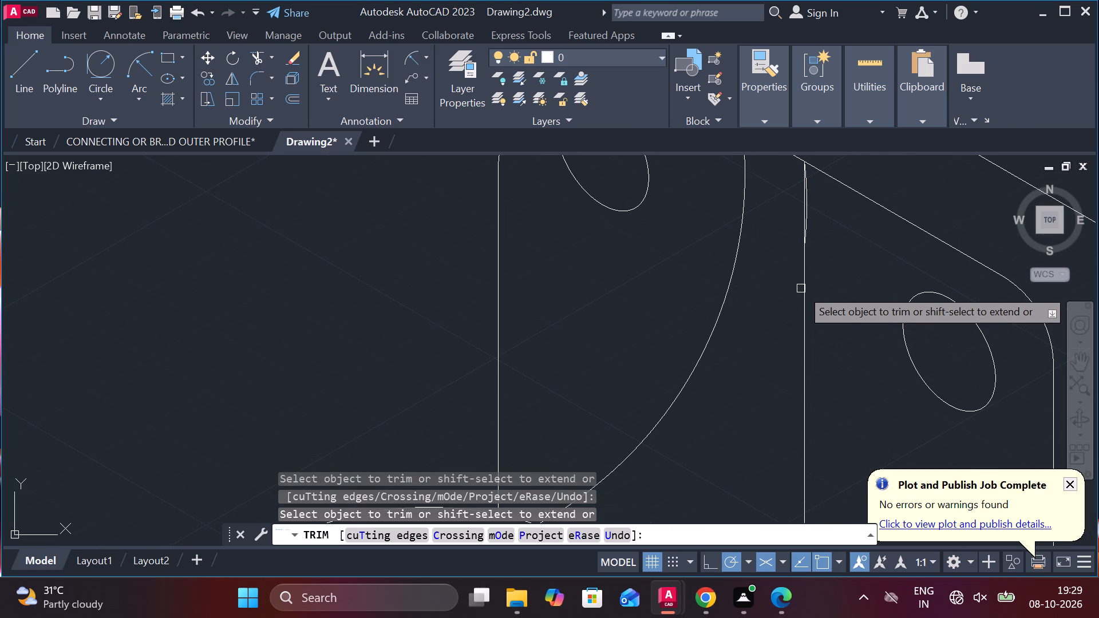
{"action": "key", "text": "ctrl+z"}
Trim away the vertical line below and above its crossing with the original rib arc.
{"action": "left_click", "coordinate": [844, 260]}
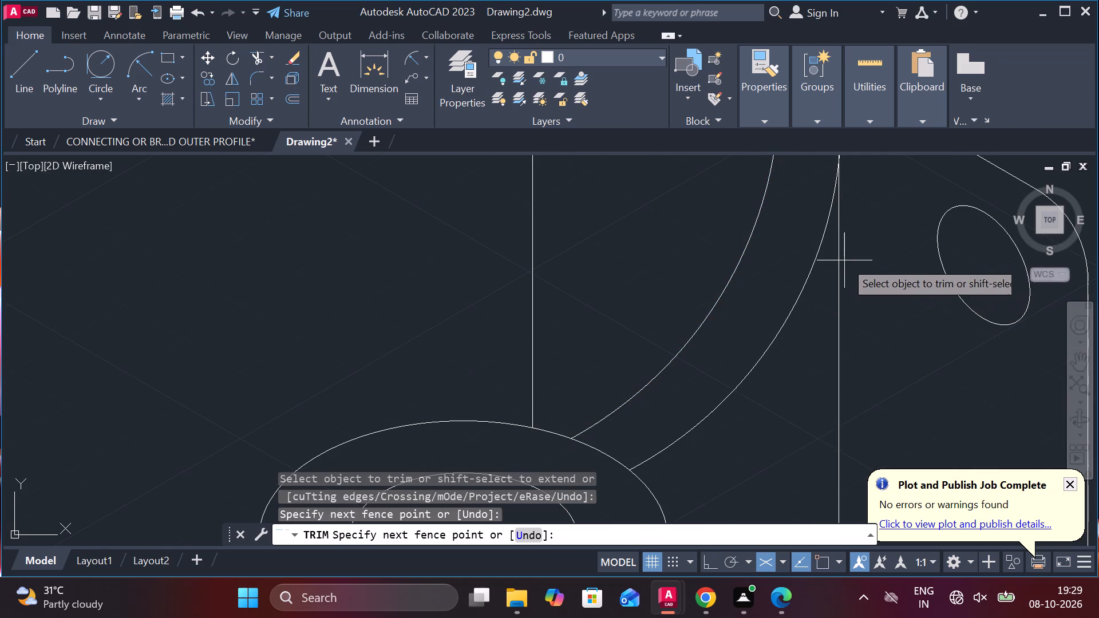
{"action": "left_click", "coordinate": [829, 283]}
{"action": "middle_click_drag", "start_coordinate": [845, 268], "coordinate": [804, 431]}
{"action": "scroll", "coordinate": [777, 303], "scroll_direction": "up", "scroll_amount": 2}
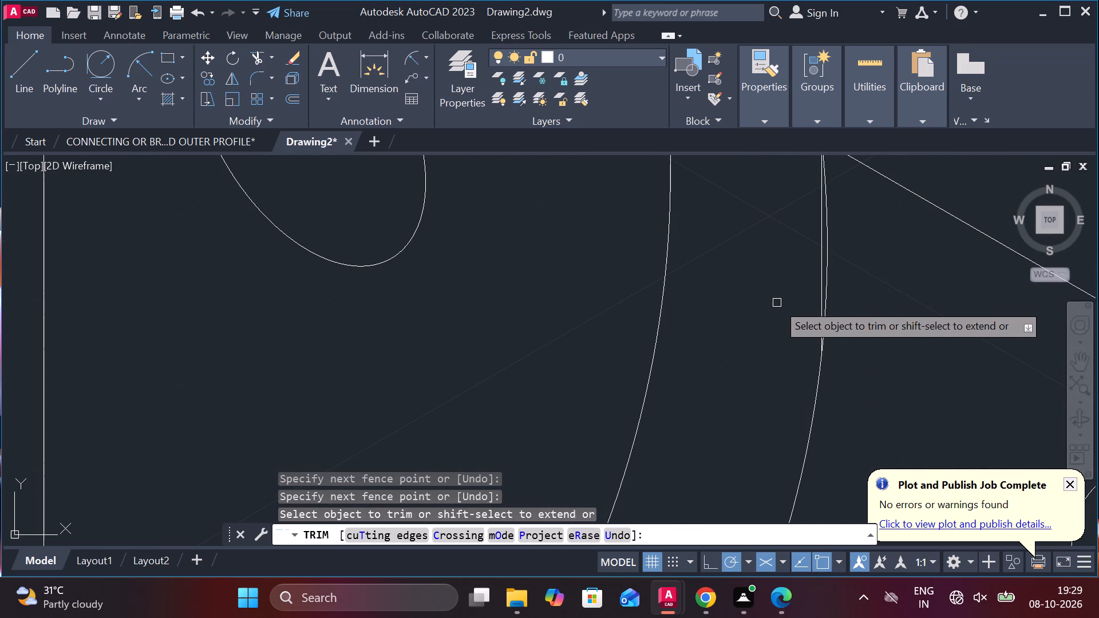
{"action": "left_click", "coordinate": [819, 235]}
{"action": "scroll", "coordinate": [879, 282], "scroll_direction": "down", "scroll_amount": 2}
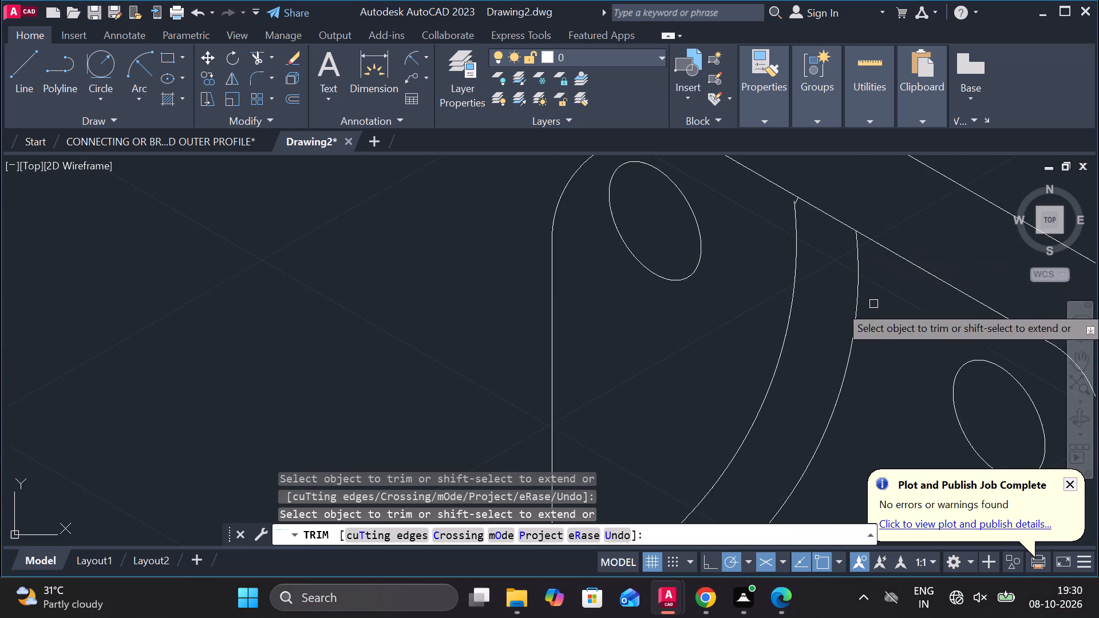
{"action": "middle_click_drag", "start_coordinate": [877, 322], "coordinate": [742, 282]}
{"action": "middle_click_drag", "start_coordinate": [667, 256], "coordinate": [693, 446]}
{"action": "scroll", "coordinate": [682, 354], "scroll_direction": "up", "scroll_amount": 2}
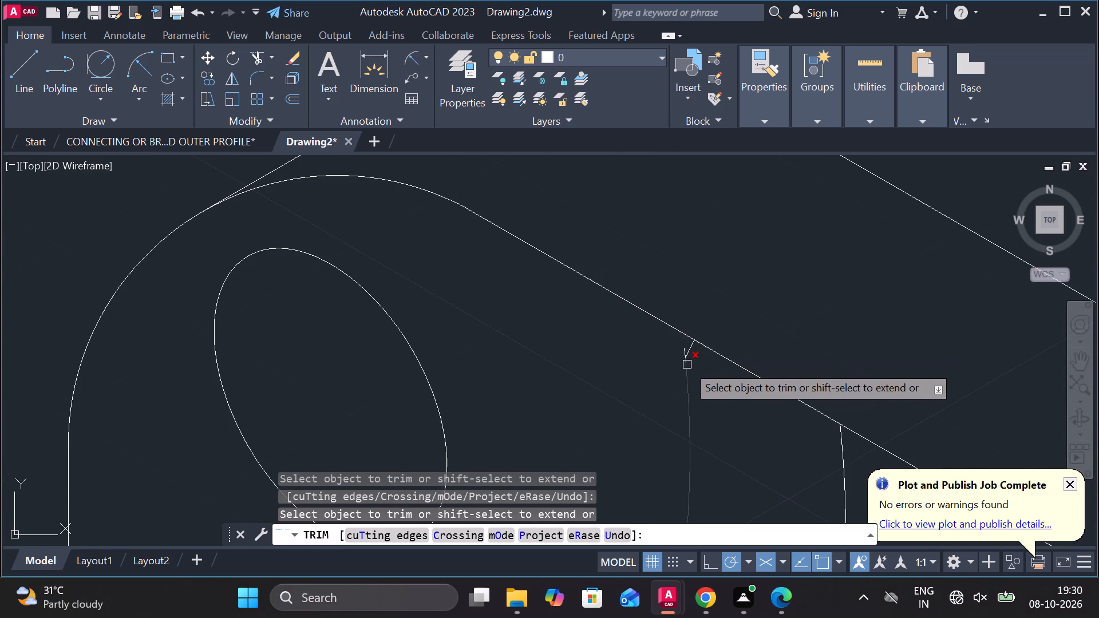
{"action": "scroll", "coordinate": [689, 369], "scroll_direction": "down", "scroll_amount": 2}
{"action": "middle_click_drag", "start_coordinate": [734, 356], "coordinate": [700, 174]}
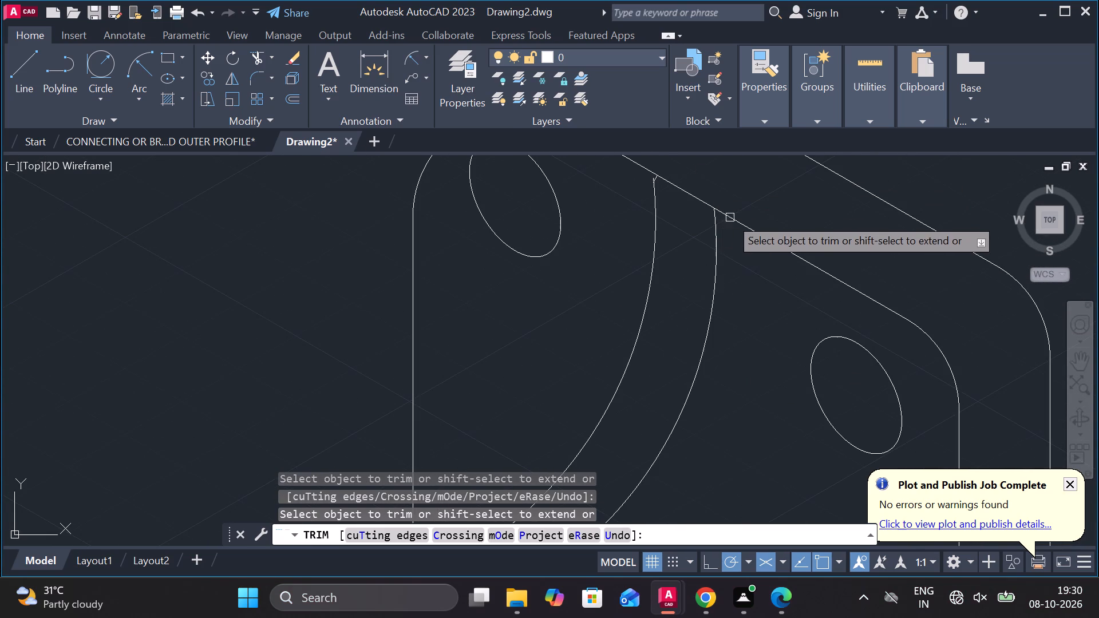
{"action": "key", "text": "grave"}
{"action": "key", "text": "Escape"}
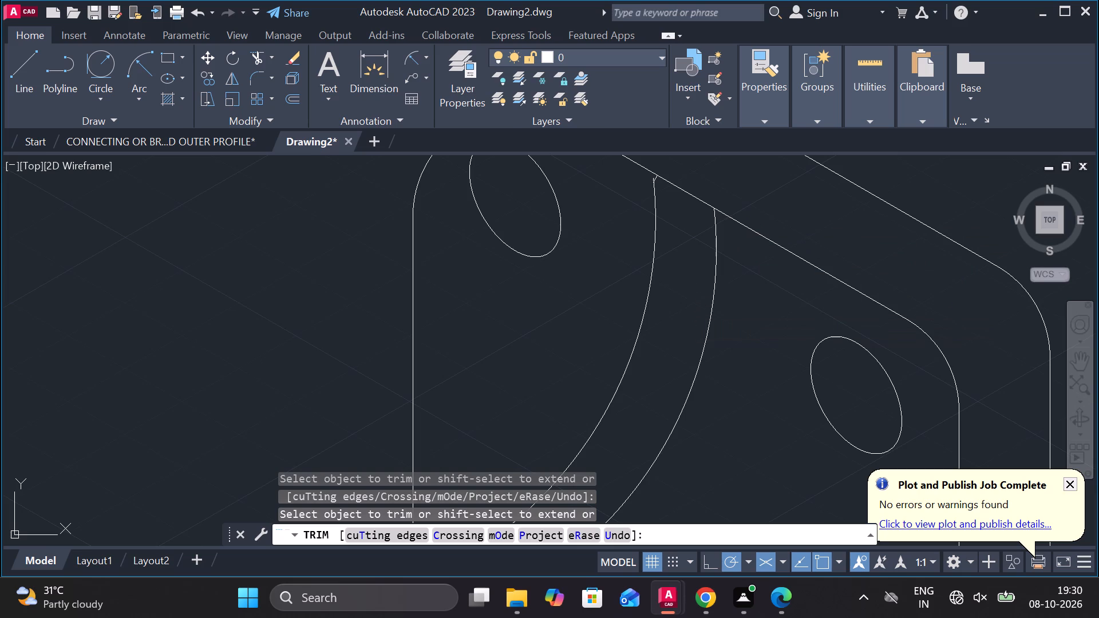
Undo the rib trims and the rib arc copy, back to the single arc with its three slanted lines.
{"action": "key", "text": "ctrl+z"}
{"action": "key", "text": "ctrl+z"}
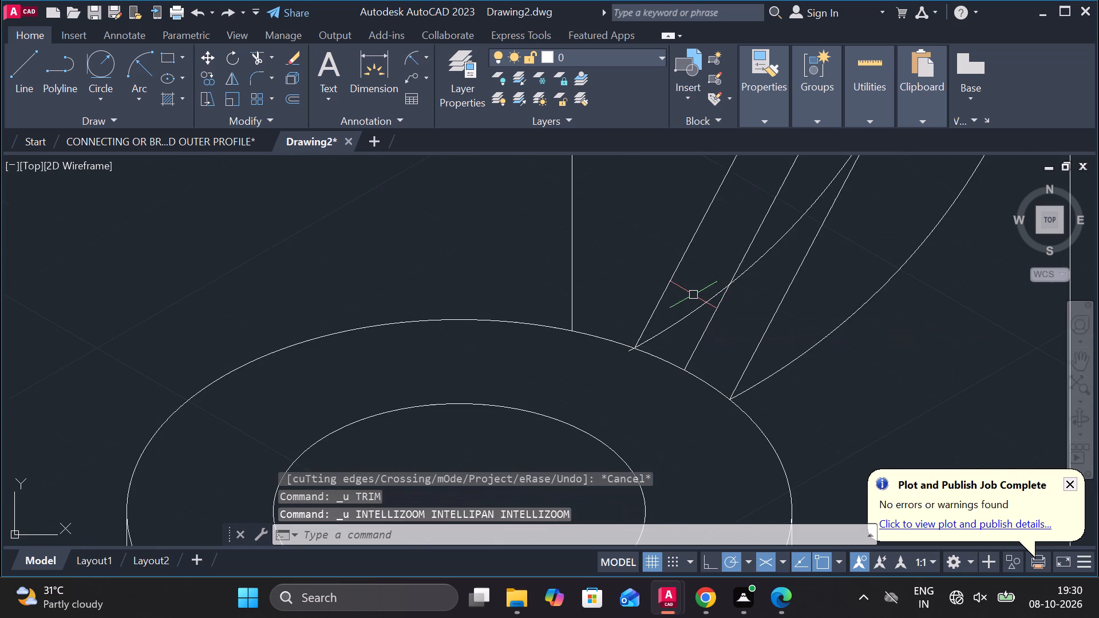
{"action": "key", "text": "ctrl+z"}
{"action": "key", "text": "ctrl+z"}
{"action": "key", "text": "ctrl+z"}
{"action": "key", "text": "ctrl+z"}
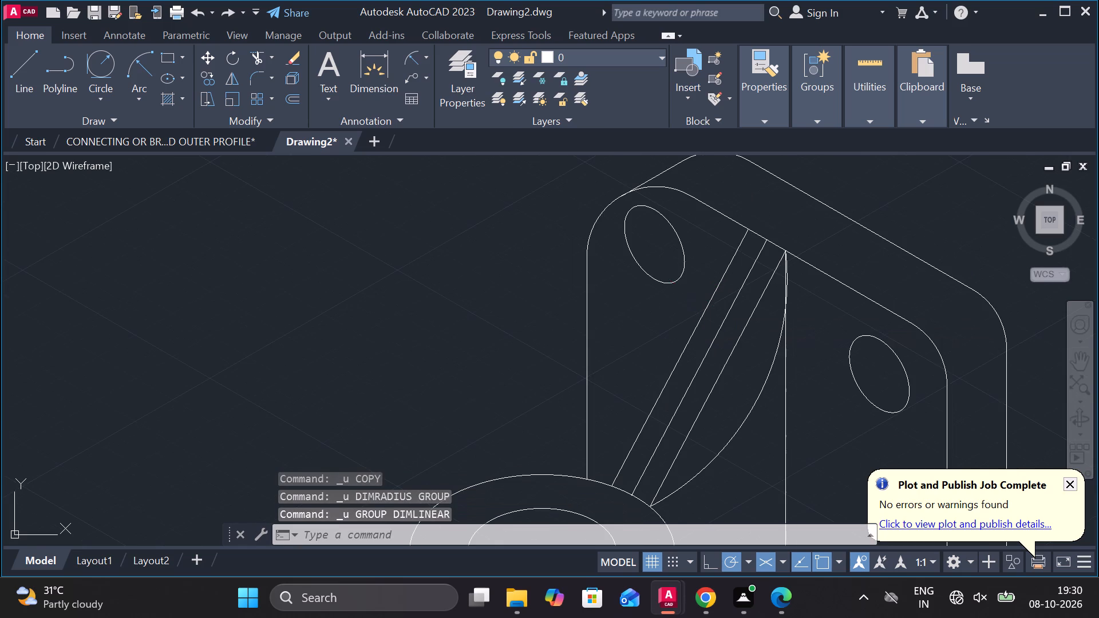
Copy the rib arc from its upper end to the upper end of the opposite outer slanted line.
{"action": "middle_click_drag", "start_coordinate": [754, 350], "coordinate": [713, 224]}
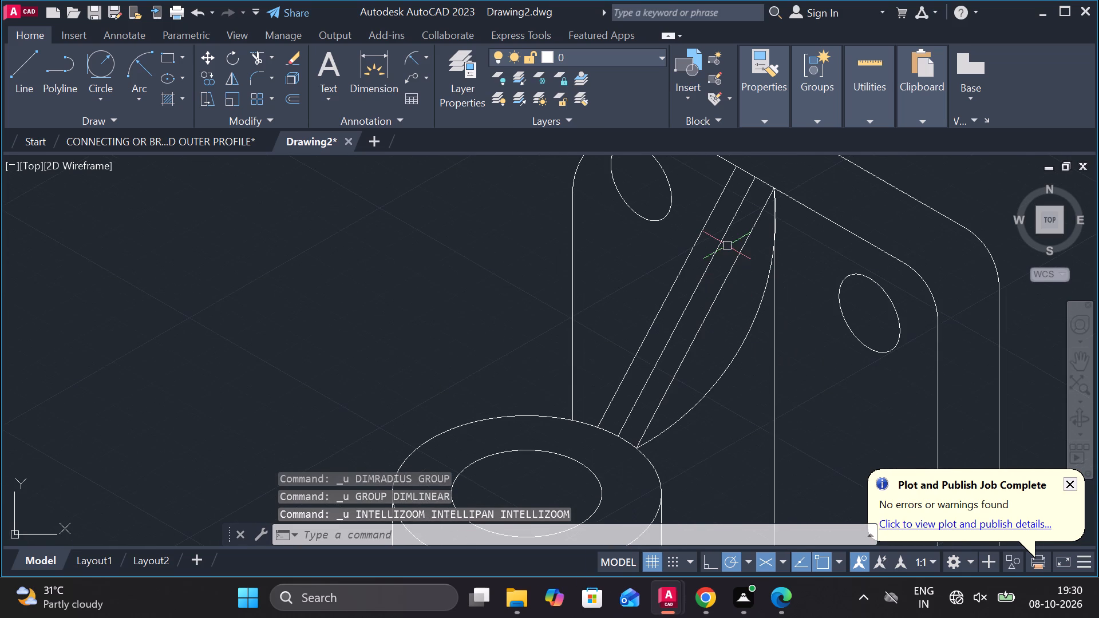
{"action": "scroll", "coordinate": [735, 140], "scroll_direction": "up", "scroll_amount": 1}
{"action": "scroll", "coordinate": [726, 232], "scroll_direction": "up", "scroll_amount": 1}
{"action": "left_click", "coordinate": [786, 320]}
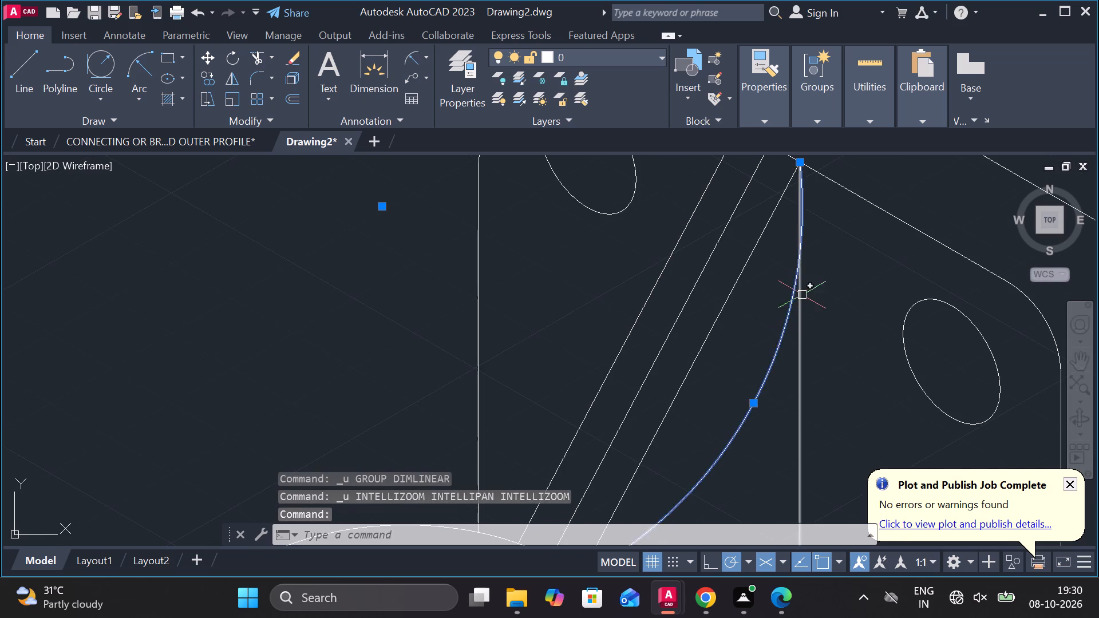
{"action": "middle_click_drag", "start_coordinate": [802, 291], "coordinate": [797, 446]}
{"action": "type", "text": "CO"}
{"action": "key", "text": "Return"}
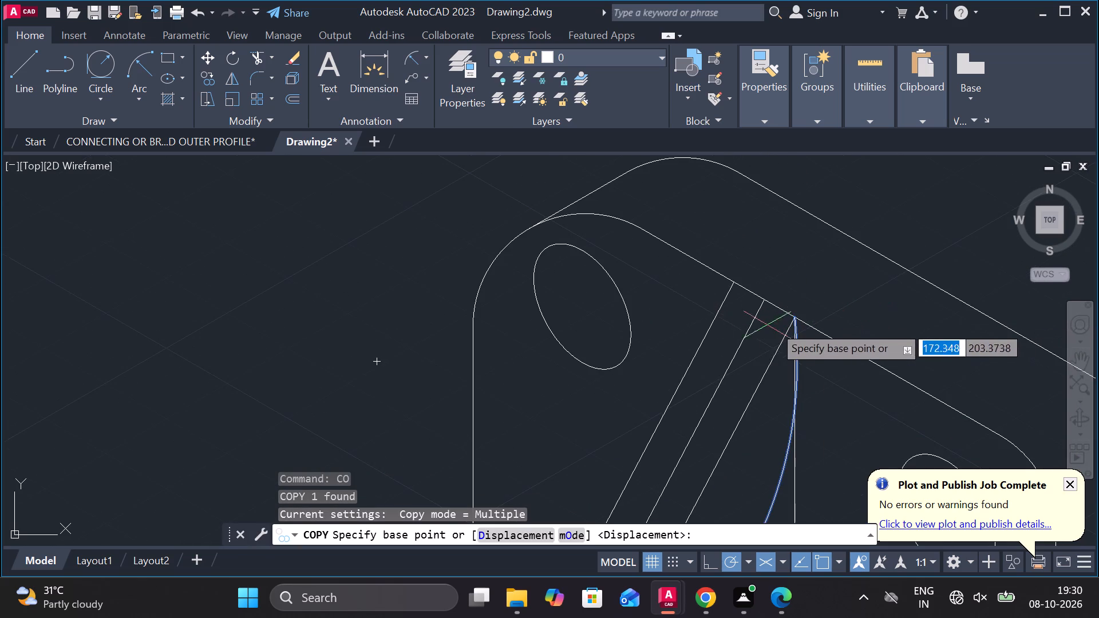
{"action": "scroll", "coordinate": [784, 318], "scroll_direction": "up", "scroll_amount": 4}
{"action": "left_click", "coordinate": [829, 315]}
{"action": "scroll", "coordinate": [650, 235], "scroll_direction": "down", "scroll_amount": 2}
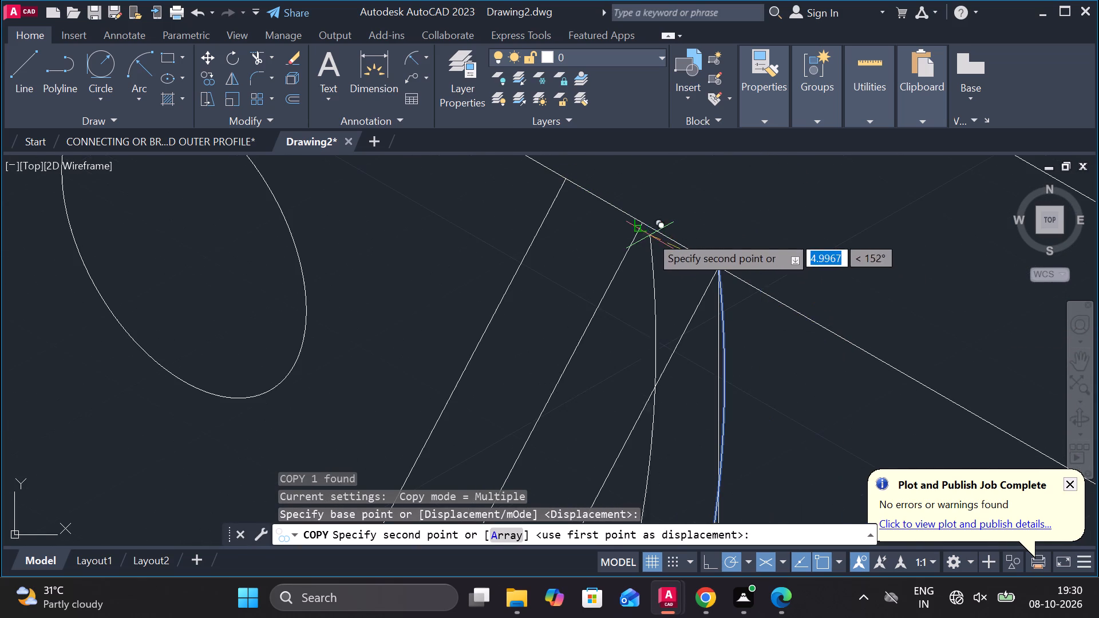
{"action": "left_click", "coordinate": [568, 178]}
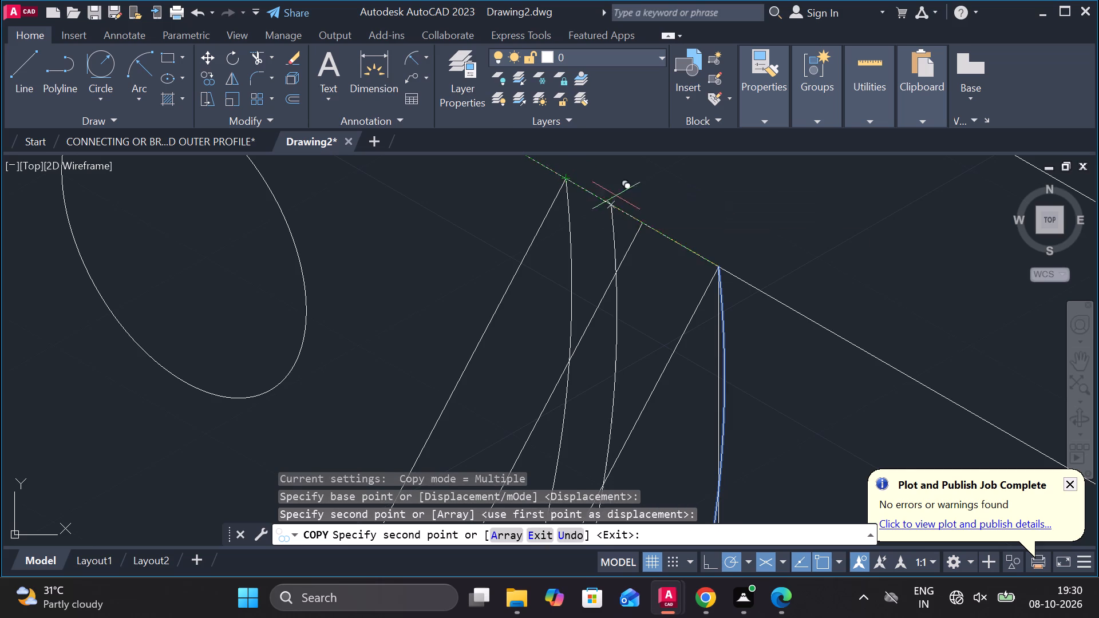
{"action": "scroll", "coordinate": [623, 219], "scroll_direction": "down", "scroll_amount": 2}
{"action": "scroll", "coordinate": [667, 306], "scroll_direction": "down", "scroll_amount": 2}
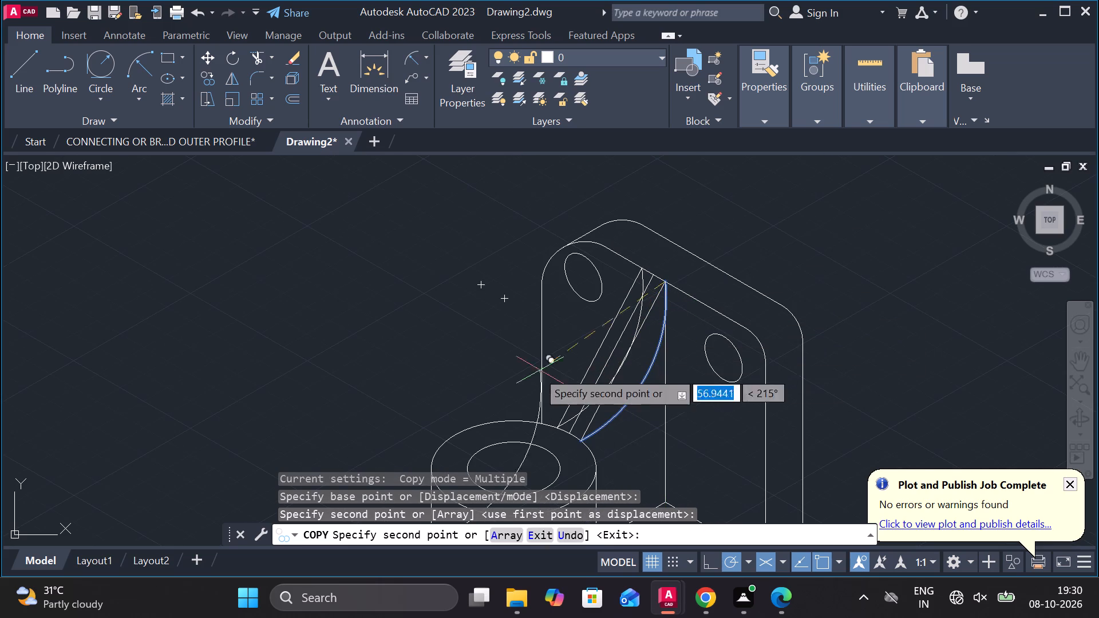
{"action": "key", "text": "Escape"}
Stretch the copied rib arc's lower end to where its slanted line meets the boss's outer top ellipse.
{"action": "scroll", "coordinate": [494, 362], "scroll_direction": "up", "scroll_amount": 1}
{"action": "middle_click_drag", "start_coordinate": [494, 347], "coordinate": [430, 232]}
{"action": "scroll", "coordinate": [509, 317], "scroll_direction": "up", "scroll_amount": 2}
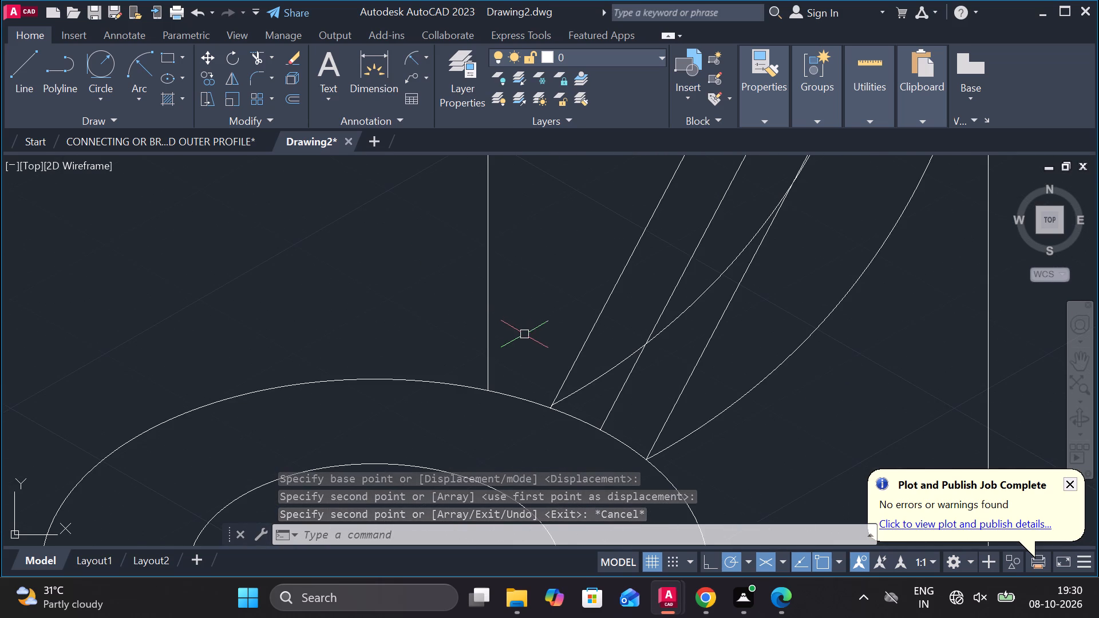
{"action": "scroll", "coordinate": [557, 380], "scroll_direction": "up", "scroll_amount": 1}
{"action": "left_click", "coordinate": [573, 404]}
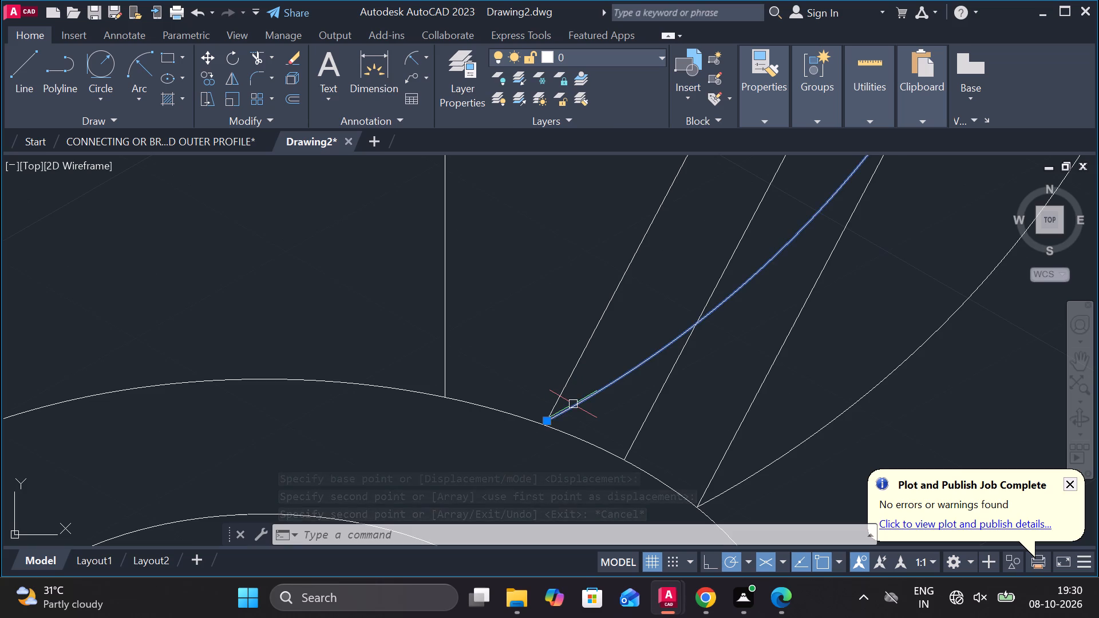
{"action": "scroll", "coordinate": [552, 422], "scroll_direction": "up", "scroll_amount": 3}
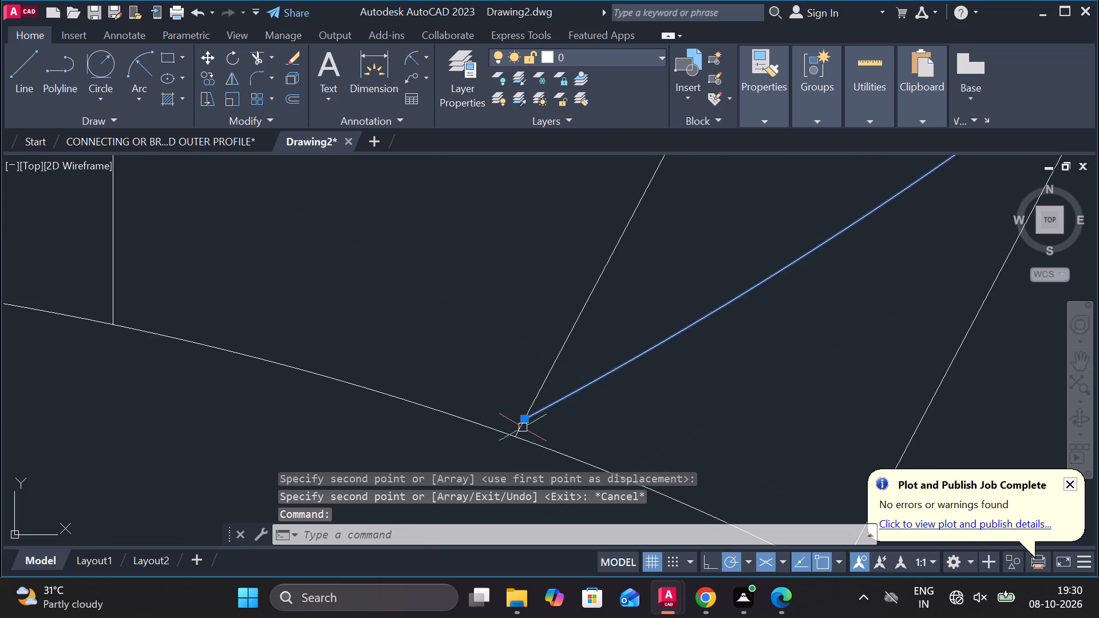
{"action": "left_click", "coordinate": [522, 421]}
{"action": "left_click", "coordinate": [515, 435]}
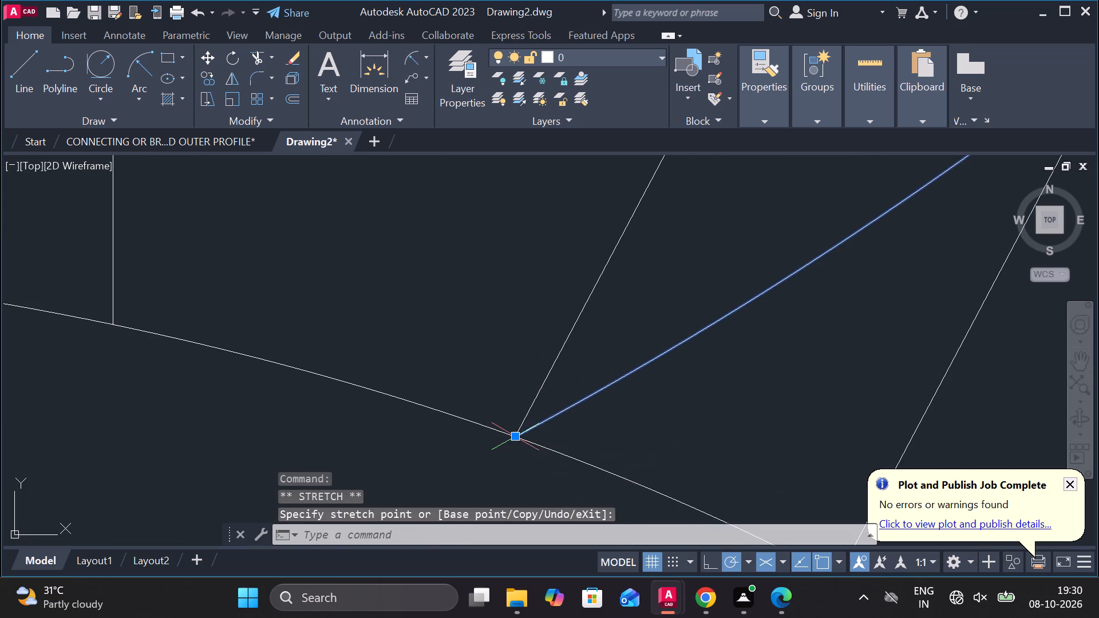
{"action": "scroll", "coordinate": [532, 384], "scroll_direction": "down", "scroll_amount": 5}
{"action": "key", "text": "Escape"}
{"action": "scroll", "coordinate": [663, 448], "scroll_direction": "down", "scroll_amount": 1}
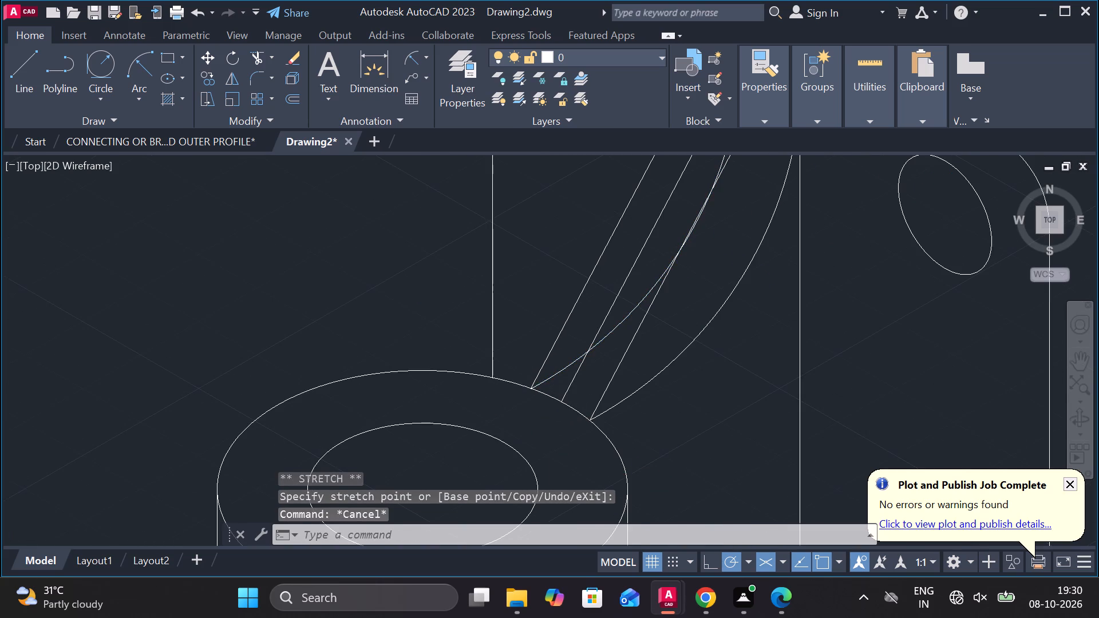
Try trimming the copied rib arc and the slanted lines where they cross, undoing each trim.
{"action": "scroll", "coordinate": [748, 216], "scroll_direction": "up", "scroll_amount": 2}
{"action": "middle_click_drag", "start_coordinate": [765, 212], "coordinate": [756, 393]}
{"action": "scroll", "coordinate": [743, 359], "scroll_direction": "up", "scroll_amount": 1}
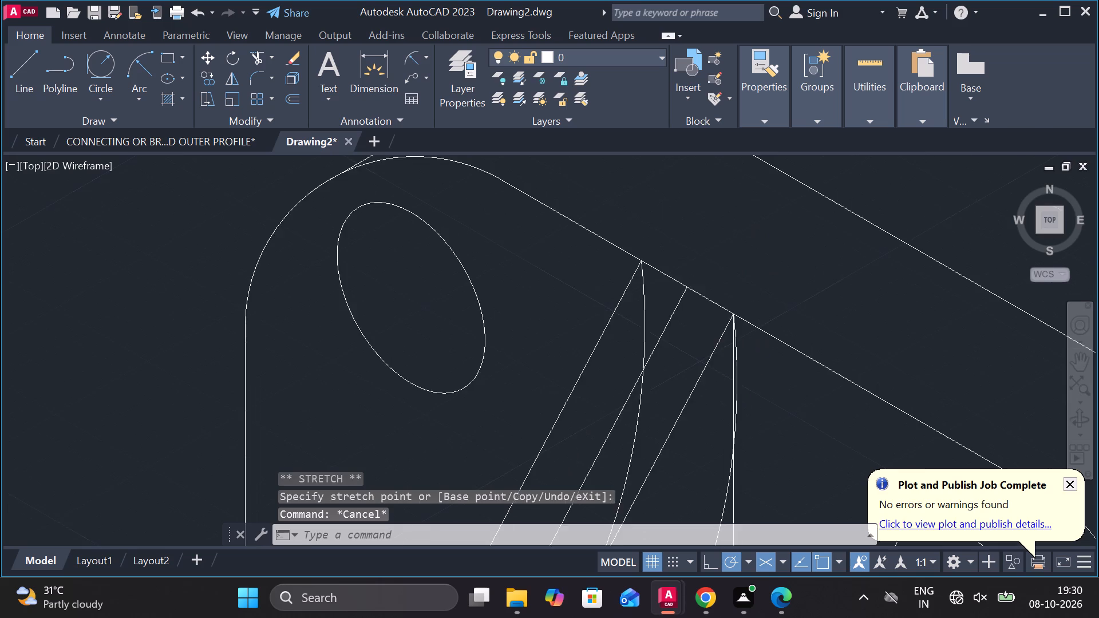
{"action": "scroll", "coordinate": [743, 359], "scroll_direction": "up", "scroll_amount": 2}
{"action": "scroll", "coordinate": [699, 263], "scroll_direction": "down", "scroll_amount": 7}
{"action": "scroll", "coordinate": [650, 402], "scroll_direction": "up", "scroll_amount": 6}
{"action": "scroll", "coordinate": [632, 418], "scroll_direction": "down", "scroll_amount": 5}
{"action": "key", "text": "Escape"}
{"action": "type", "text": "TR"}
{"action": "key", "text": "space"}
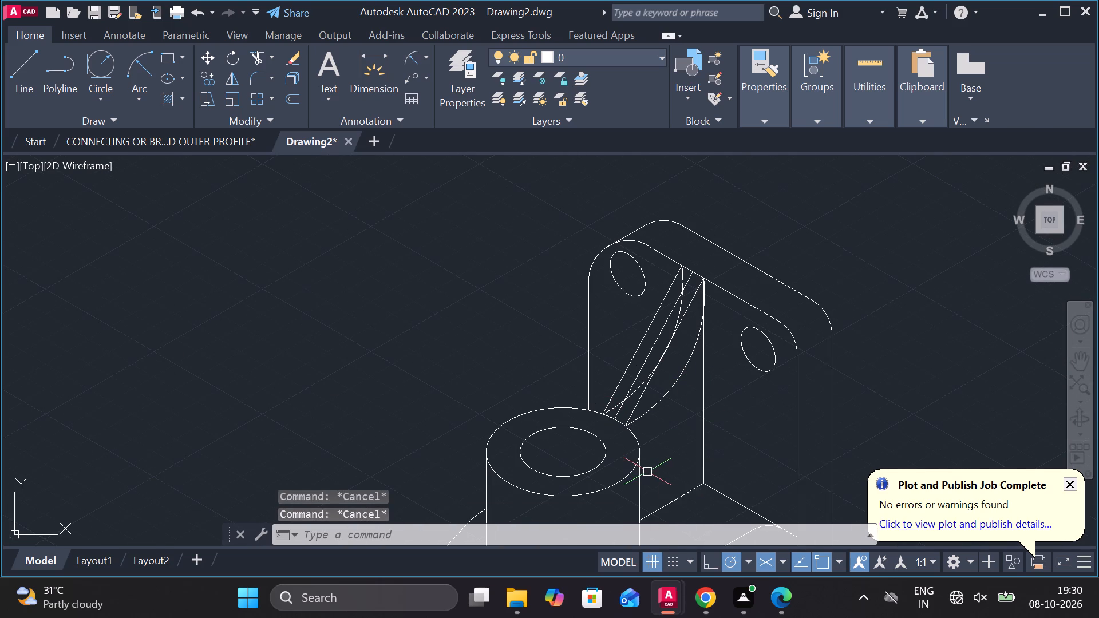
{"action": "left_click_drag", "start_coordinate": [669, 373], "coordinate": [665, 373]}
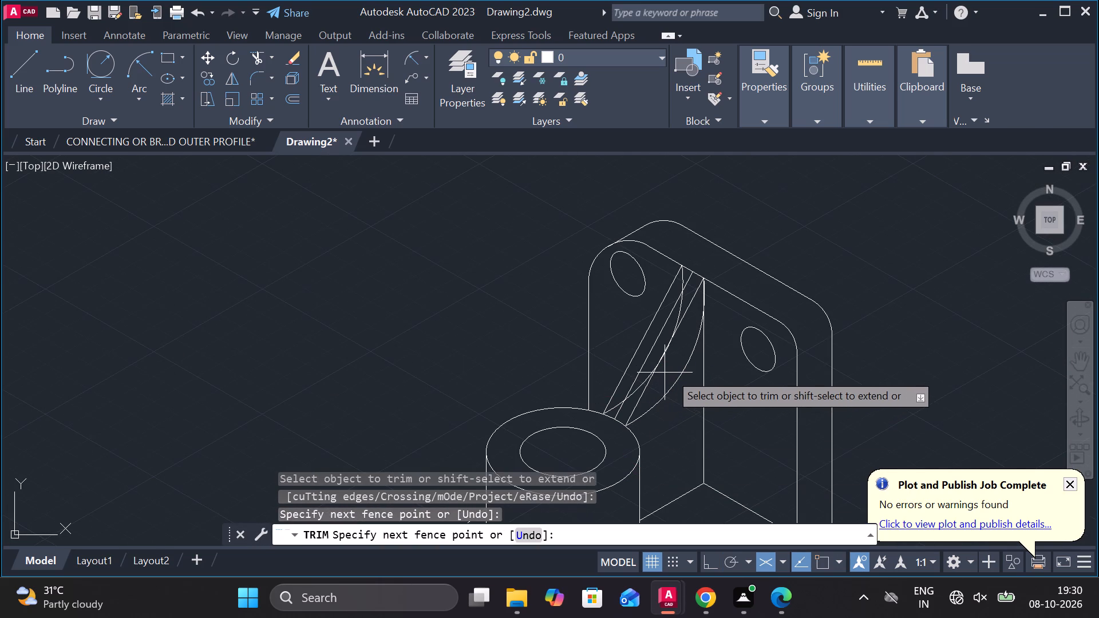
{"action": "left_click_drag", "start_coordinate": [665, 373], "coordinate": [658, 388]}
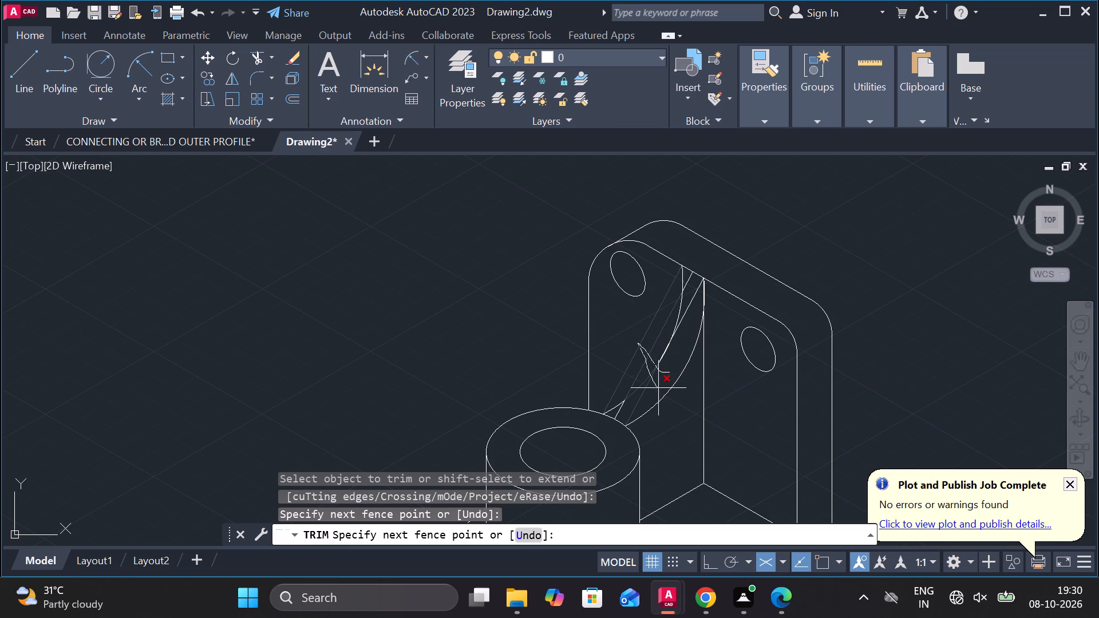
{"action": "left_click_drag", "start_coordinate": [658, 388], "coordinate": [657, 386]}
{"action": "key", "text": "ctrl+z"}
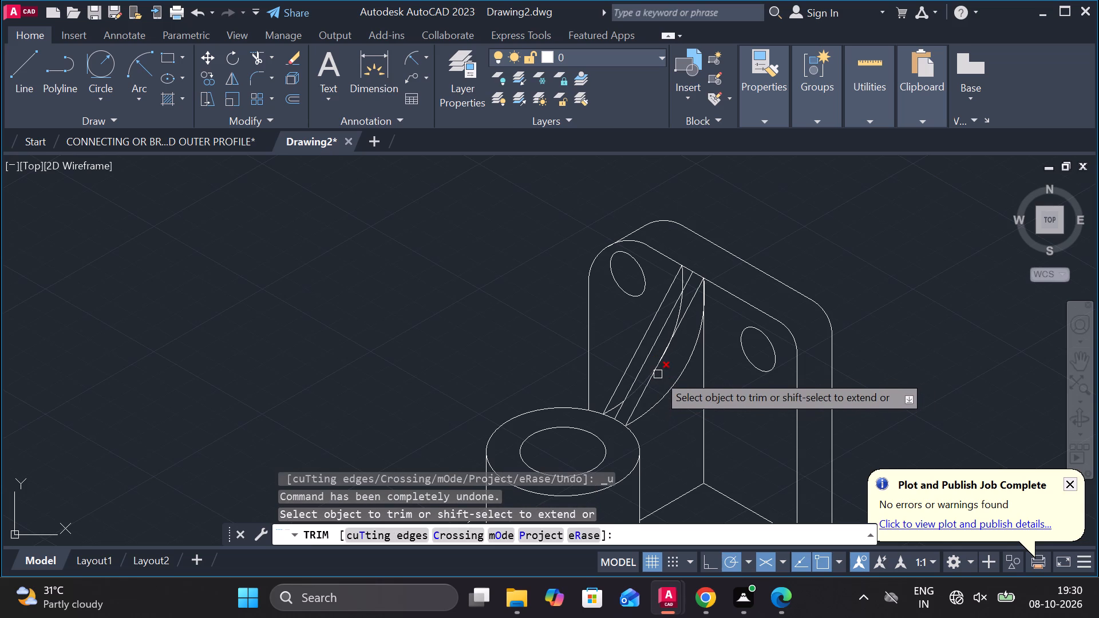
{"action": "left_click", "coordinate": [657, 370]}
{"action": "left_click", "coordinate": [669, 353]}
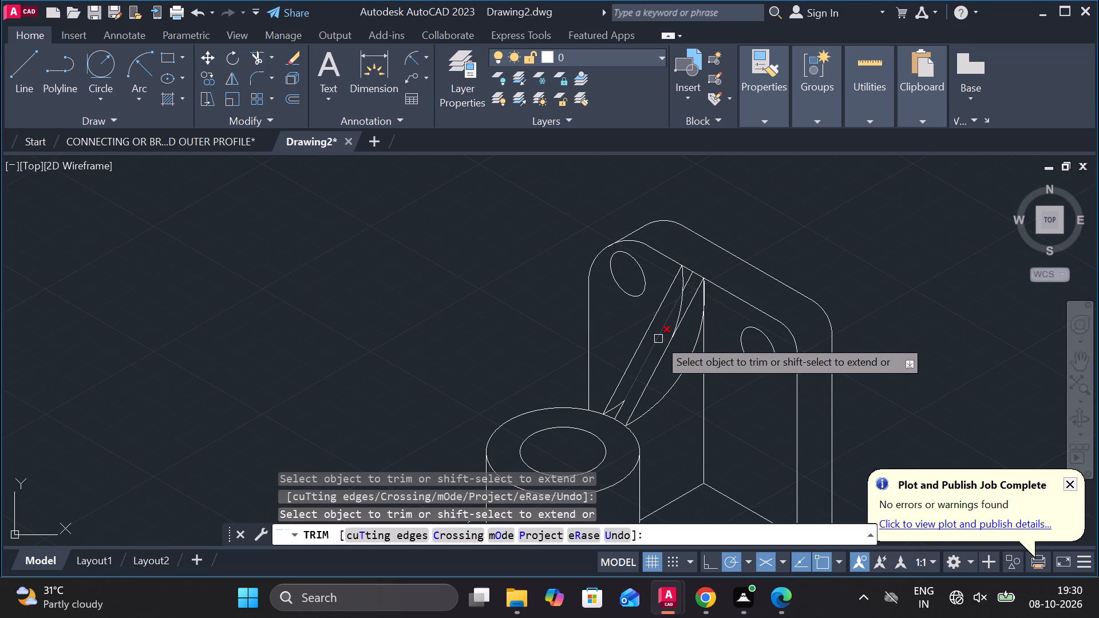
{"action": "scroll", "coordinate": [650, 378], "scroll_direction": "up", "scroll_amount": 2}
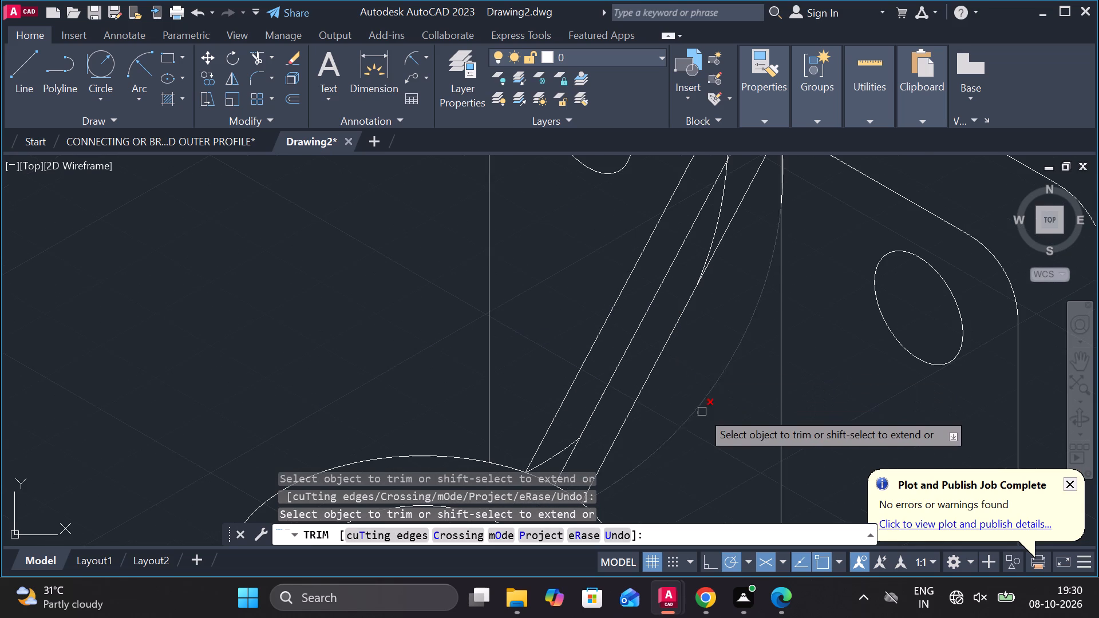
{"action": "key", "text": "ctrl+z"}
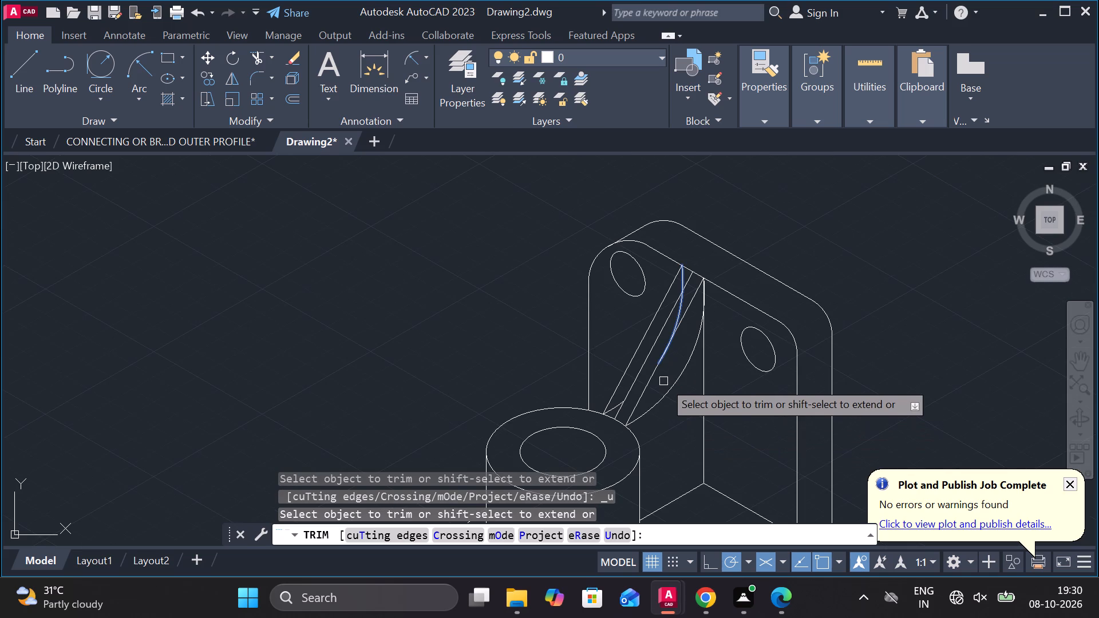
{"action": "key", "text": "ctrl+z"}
Trim away every segment of the three slanted rib lines, leaving only the two rib arcs.
{"action": "scroll", "coordinate": [661, 386], "scroll_direction": "up", "scroll_amount": 1}
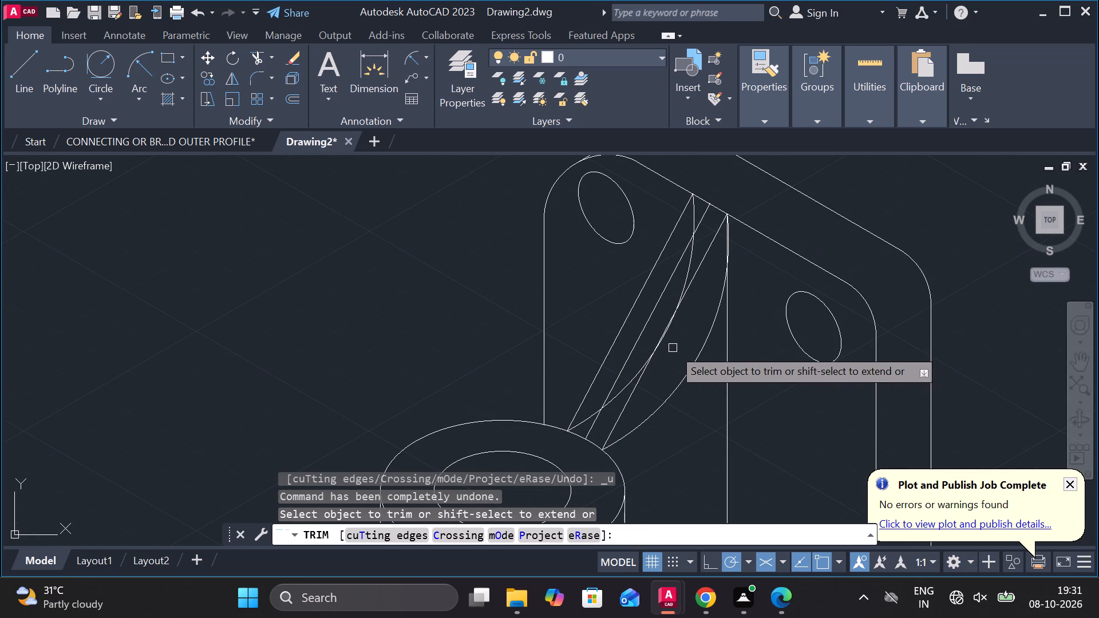
{"action": "left_click", "coordinate": [665, 279]}
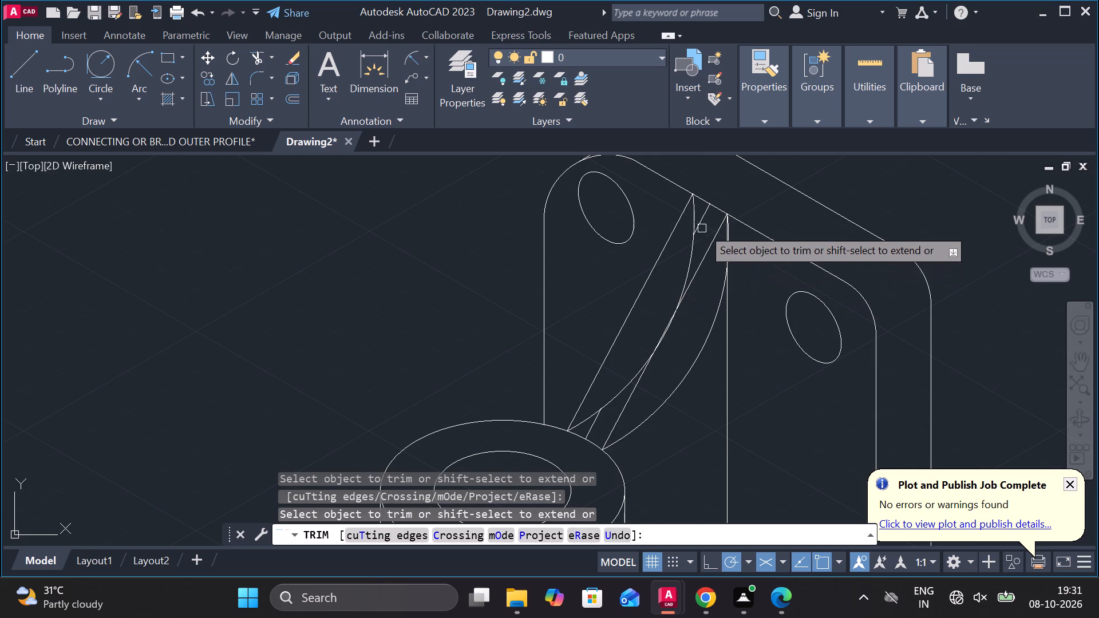
{"action": "left_click", "coordinate": [702, 225]}
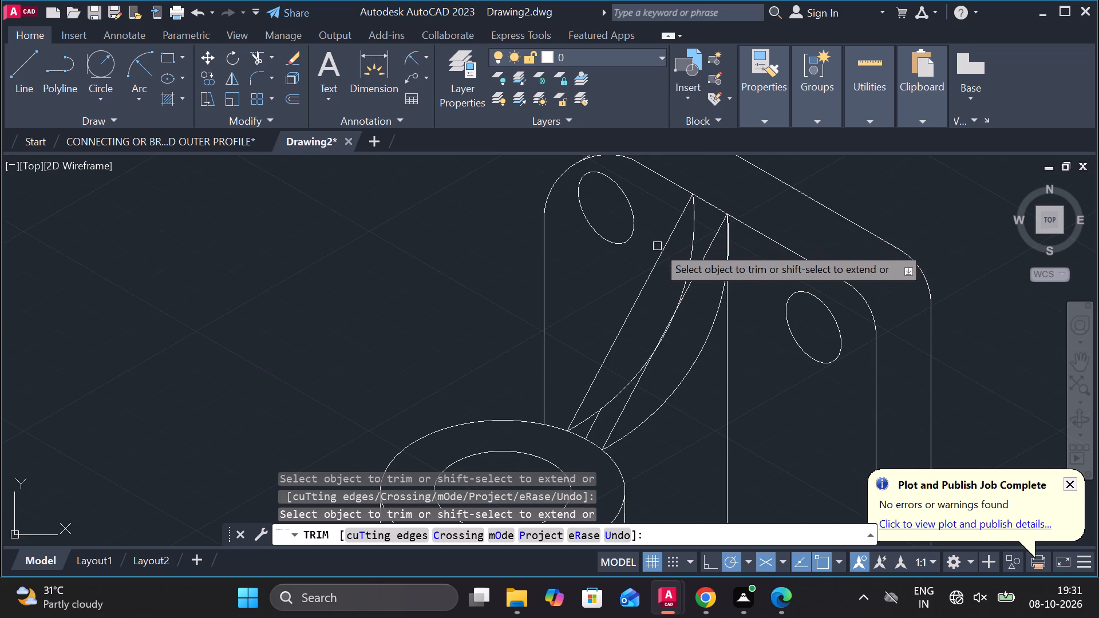
{"action": "left_click", "coordinate": [658, 249]}
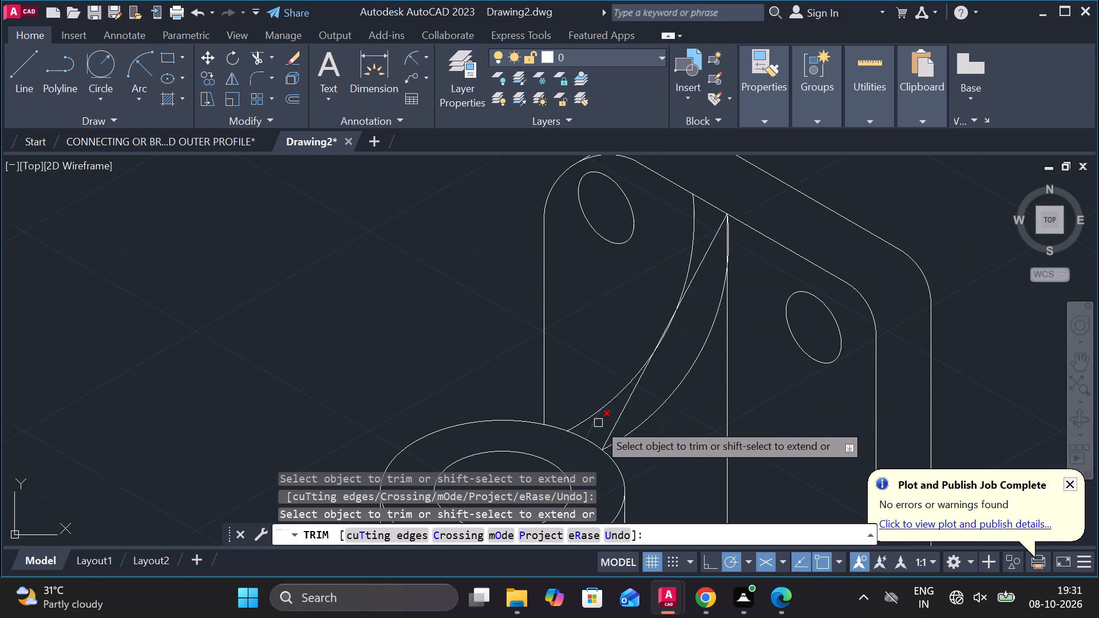
{"action": "left_click", "coordinate": [598, 423]}
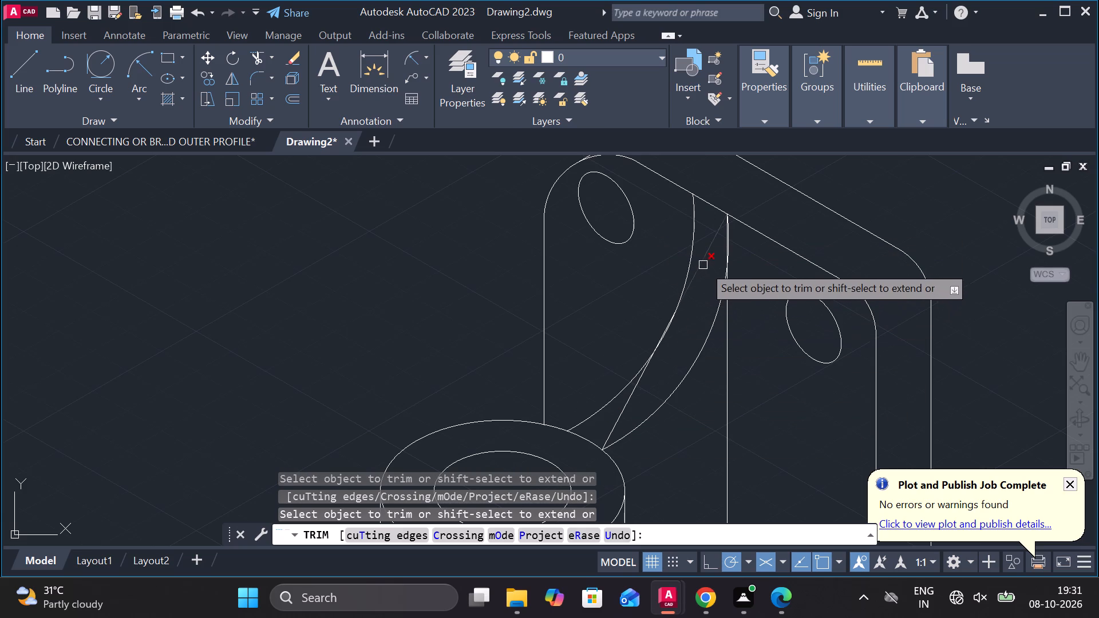
{"action": "left_click", "coordinate": [703, 265]}
{"action": "left_click", "coordinate": [627, 402]}
{"action": "left_click", "coordinate": [659, 330]}
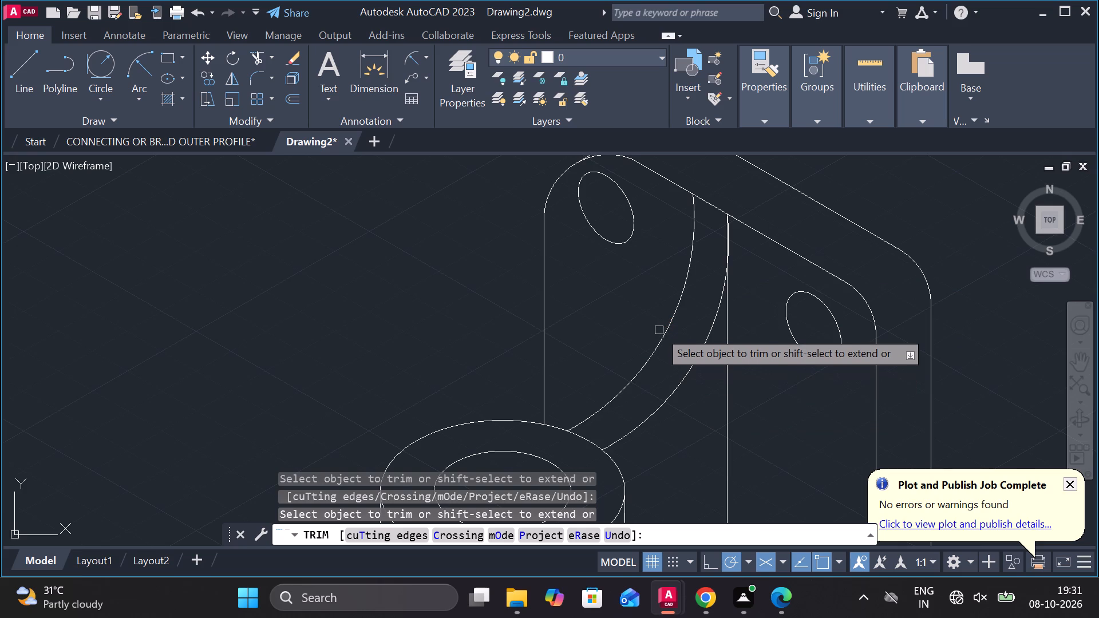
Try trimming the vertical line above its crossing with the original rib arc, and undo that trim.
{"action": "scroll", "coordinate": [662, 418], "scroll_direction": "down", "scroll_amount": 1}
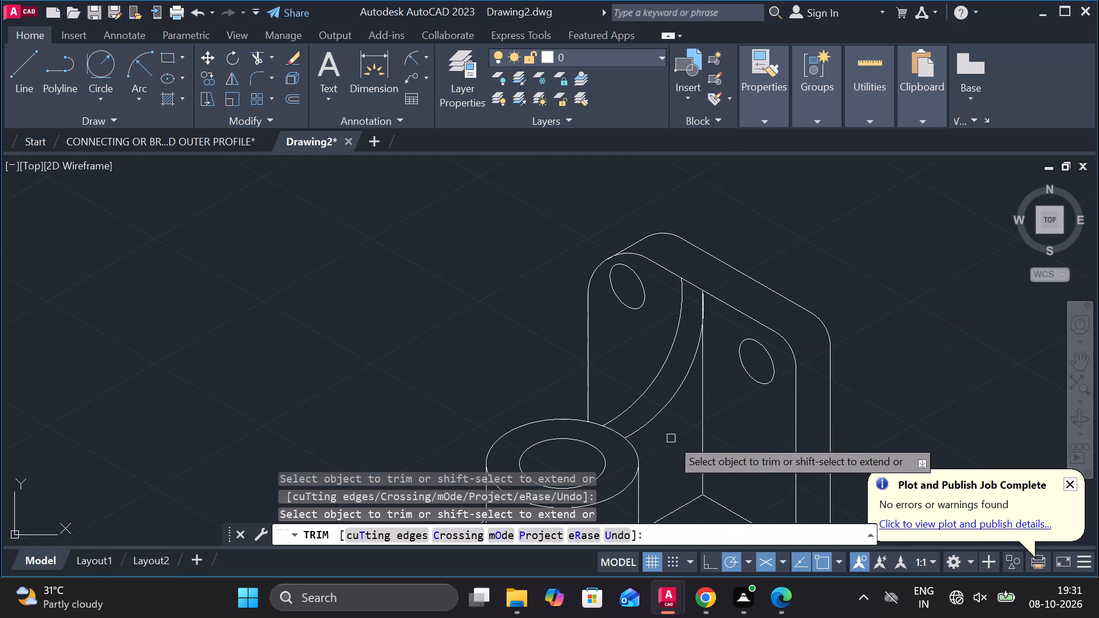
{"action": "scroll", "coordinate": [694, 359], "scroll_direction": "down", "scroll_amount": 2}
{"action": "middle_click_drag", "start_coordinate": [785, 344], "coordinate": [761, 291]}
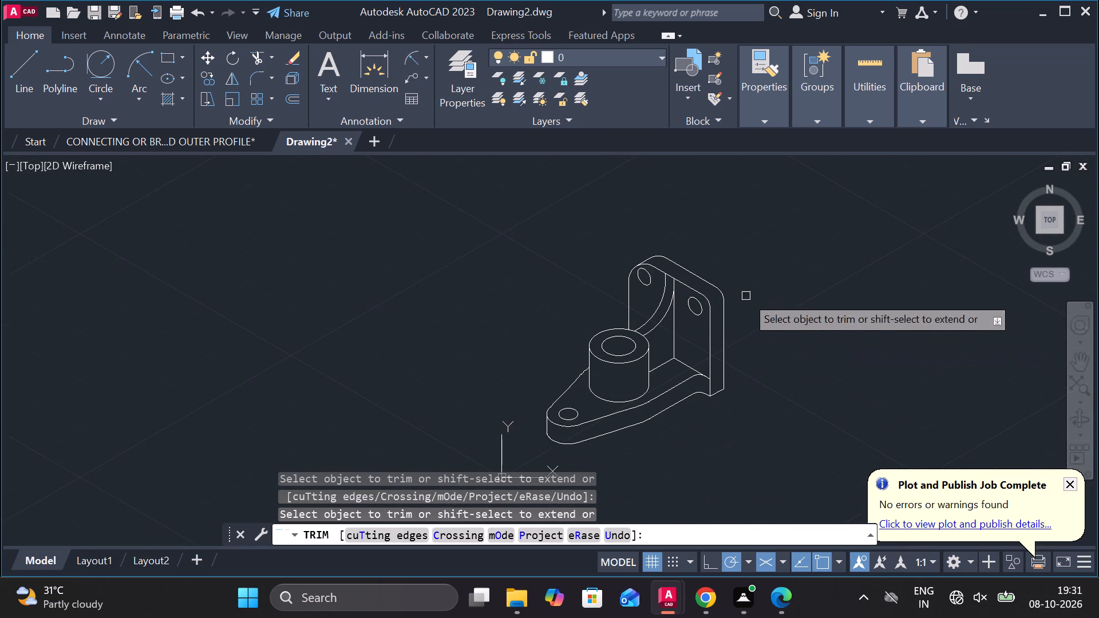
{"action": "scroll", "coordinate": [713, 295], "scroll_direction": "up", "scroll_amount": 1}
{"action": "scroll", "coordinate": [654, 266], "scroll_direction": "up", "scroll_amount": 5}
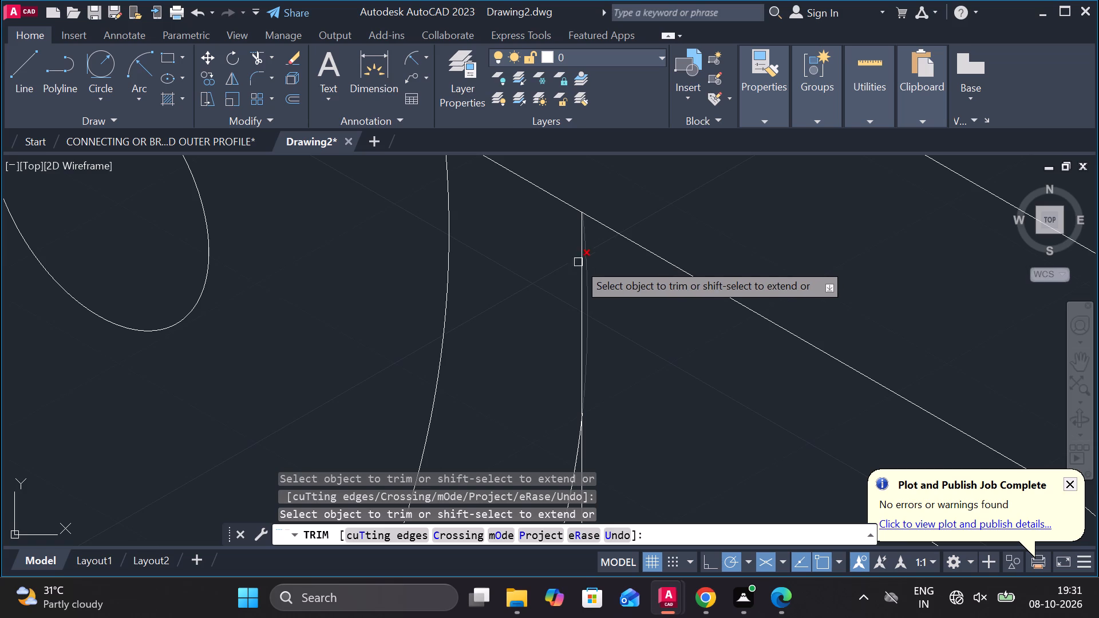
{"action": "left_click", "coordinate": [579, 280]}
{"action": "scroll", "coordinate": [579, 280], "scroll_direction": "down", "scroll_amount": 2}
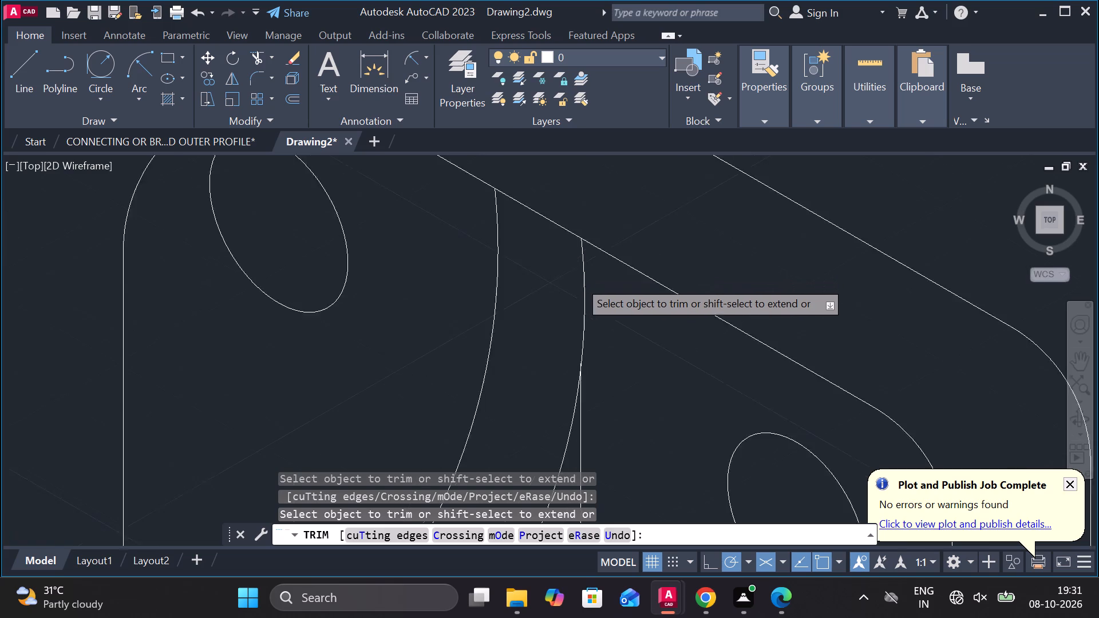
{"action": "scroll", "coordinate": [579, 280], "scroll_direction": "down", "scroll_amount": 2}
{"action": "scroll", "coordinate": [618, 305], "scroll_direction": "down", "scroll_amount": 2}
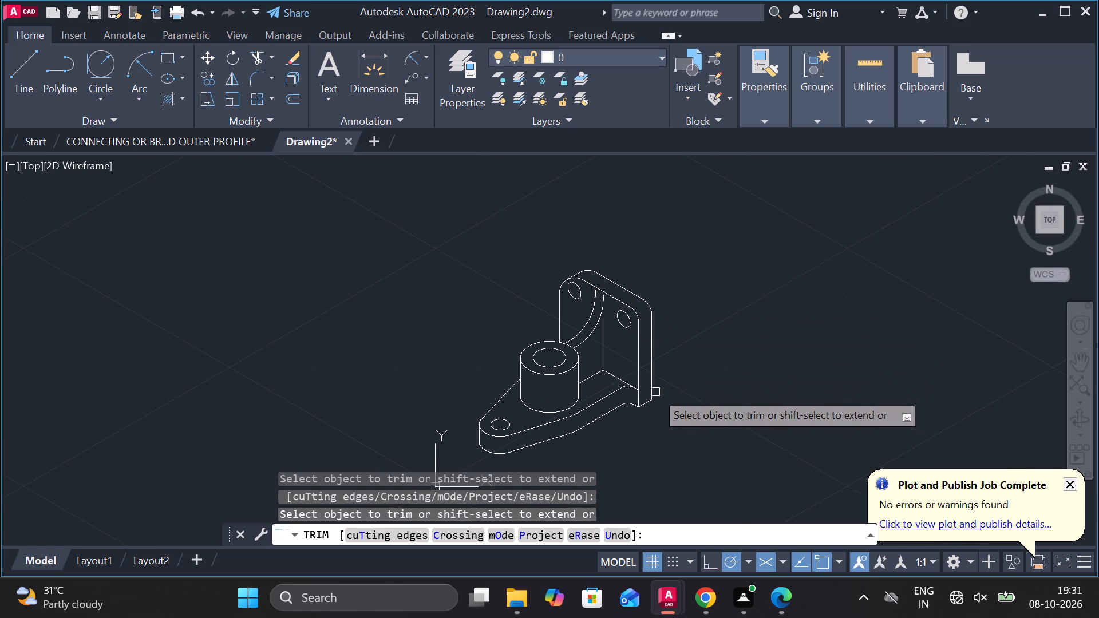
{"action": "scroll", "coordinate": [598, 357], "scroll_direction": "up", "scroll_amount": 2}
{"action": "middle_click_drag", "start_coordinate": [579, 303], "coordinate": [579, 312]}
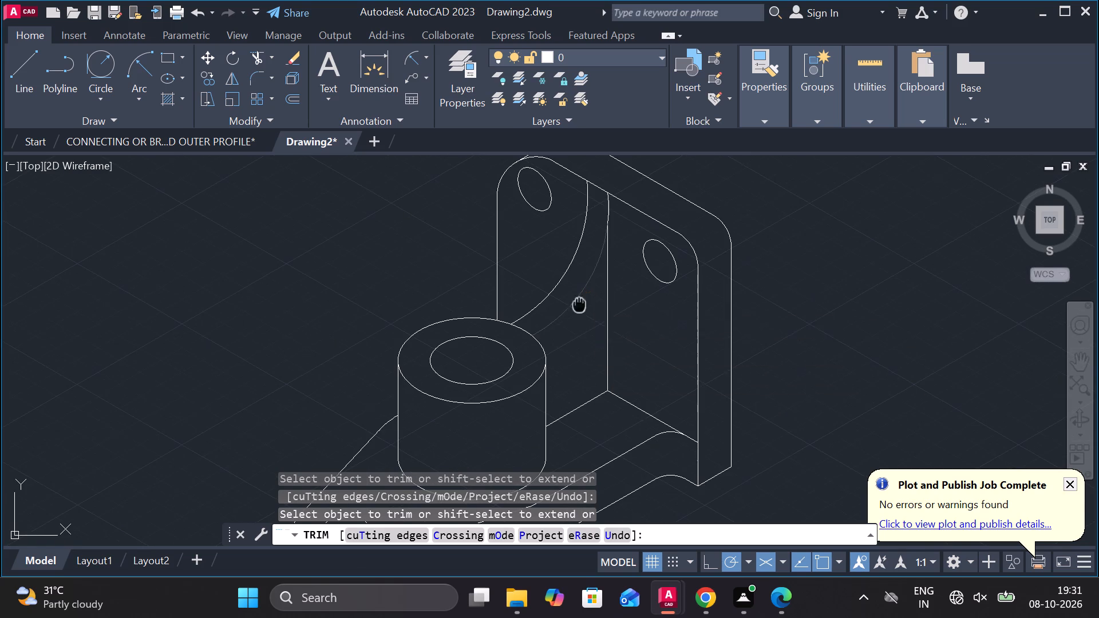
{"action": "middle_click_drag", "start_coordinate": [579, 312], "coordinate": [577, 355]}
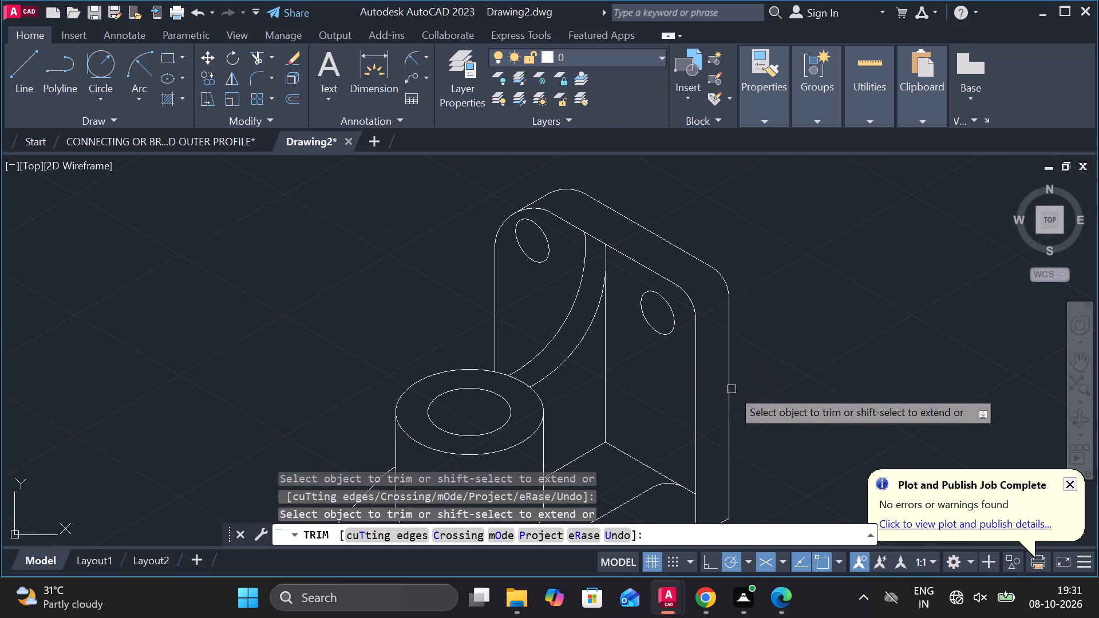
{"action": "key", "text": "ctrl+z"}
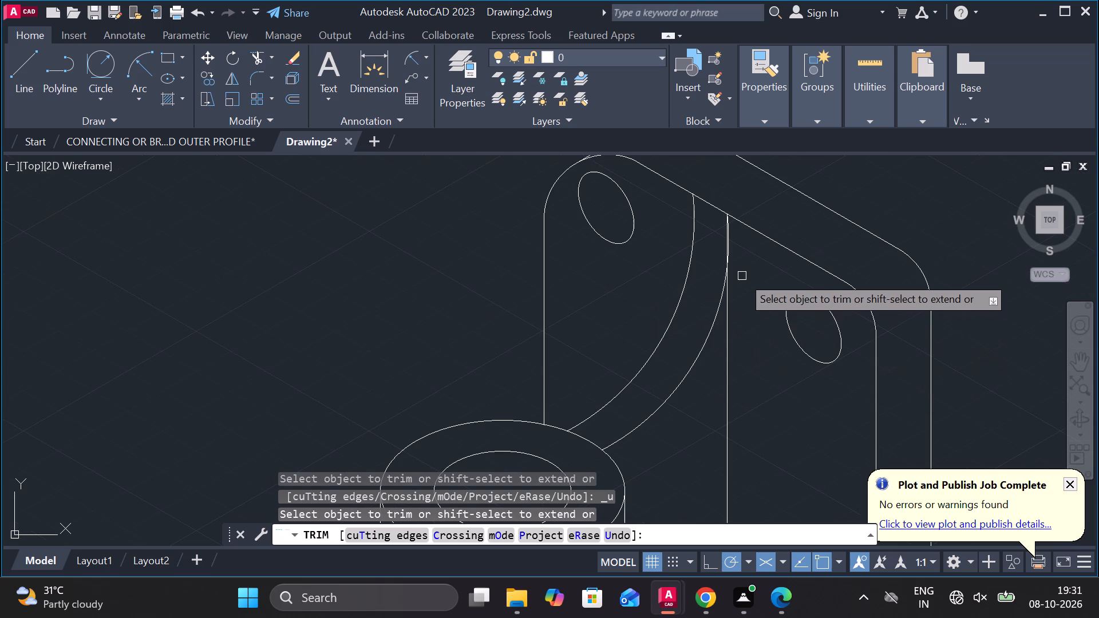
Erase the whole vertical line that crosses the original rib arc on the upright plate.
{"action": "scroll", "coordinate": [742, 255], "scroll_direction": "up", "scroll_amount": 1}
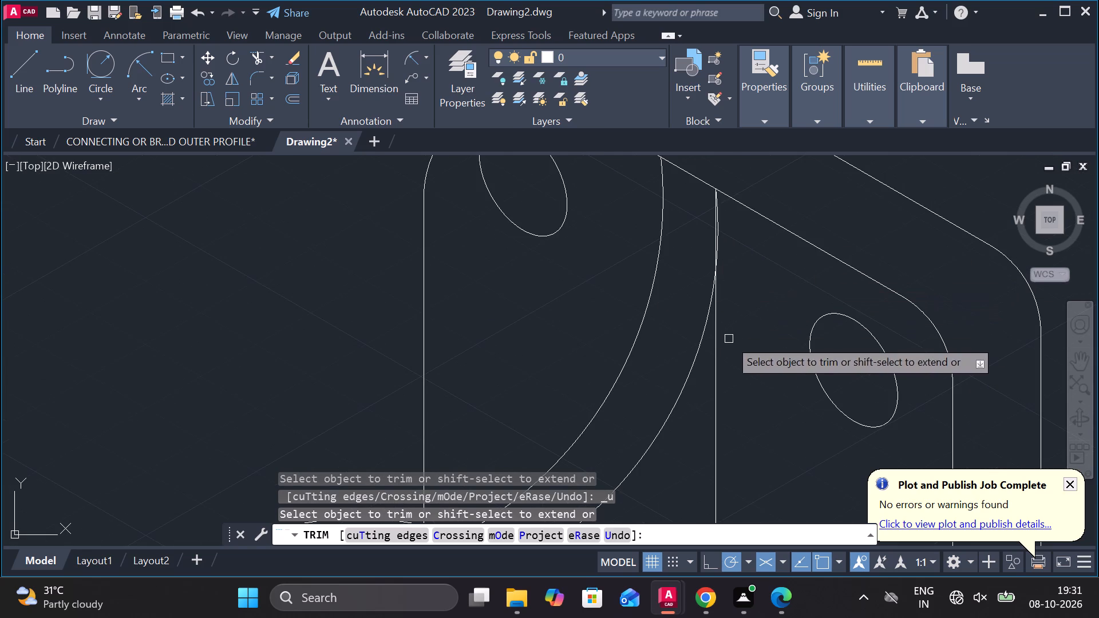
{"action": "key", "text": "Escape"}
{"action": "left_click", "coordinate": [714, 357]}
{"action": "type", "text": "E"}
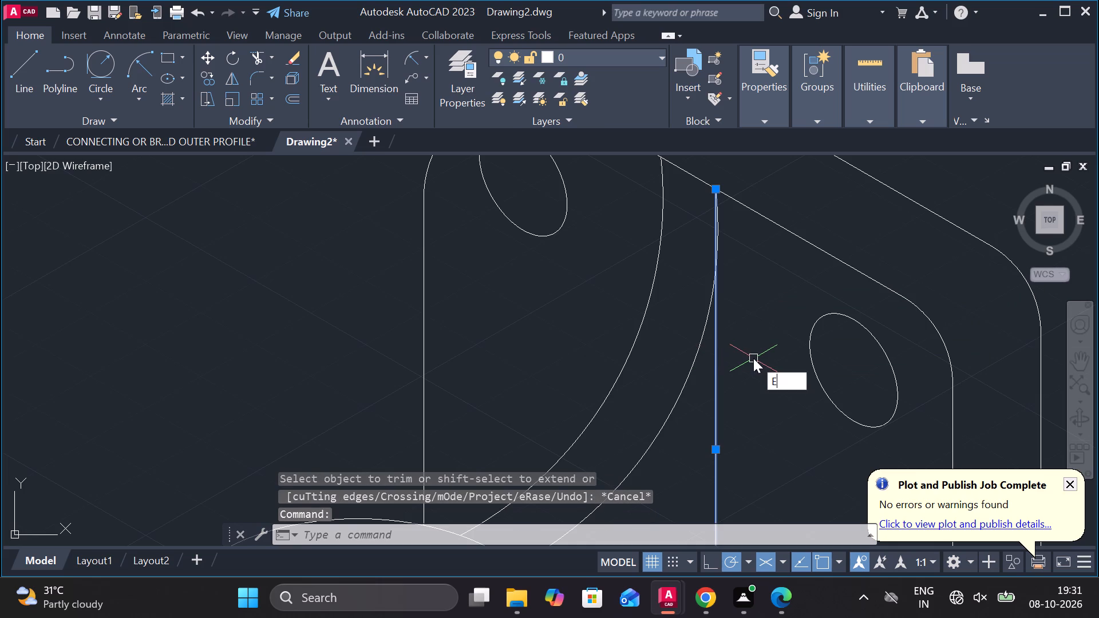
{"action": "key", "text": "space"}
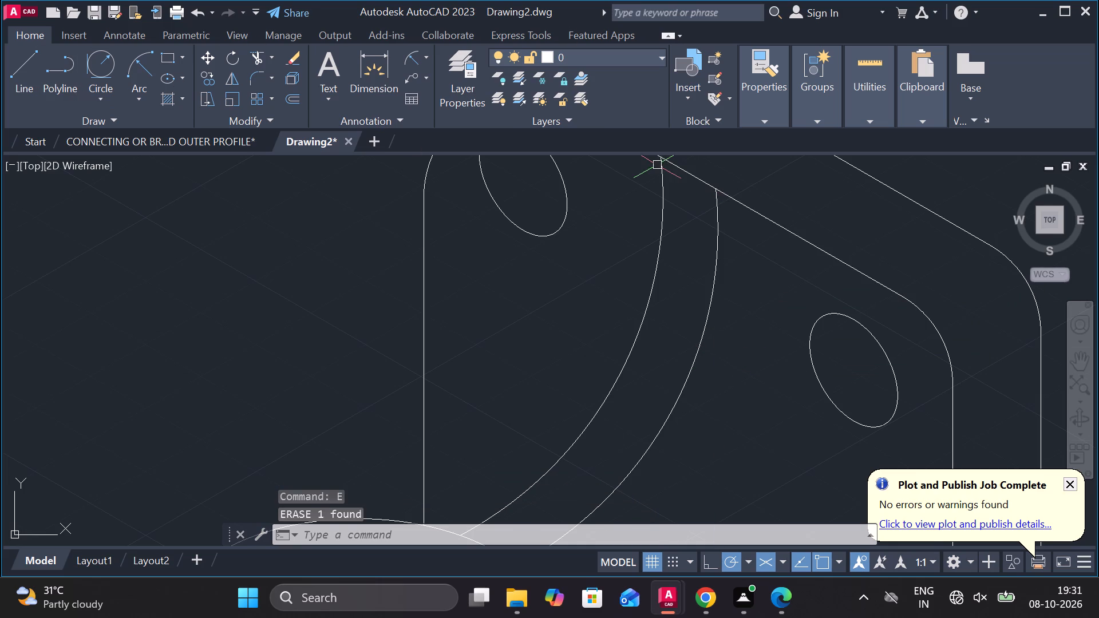
Draw a vertical line from the copied rib arc's upper end down to the inner corner where the upright plate meets the base.
{"action": "scroll", "coordinate": [685, 195], "scroll_direction": "up", "scroll_amount": 1}
{"action": "scroll", "coordinate": [758, 220], "scroll_direction": "up", "scroll_amount": 3}
{"action": "scroll", "coordinate": [718, 200], "scroll_direction": "down", "scroll_amount": 3}
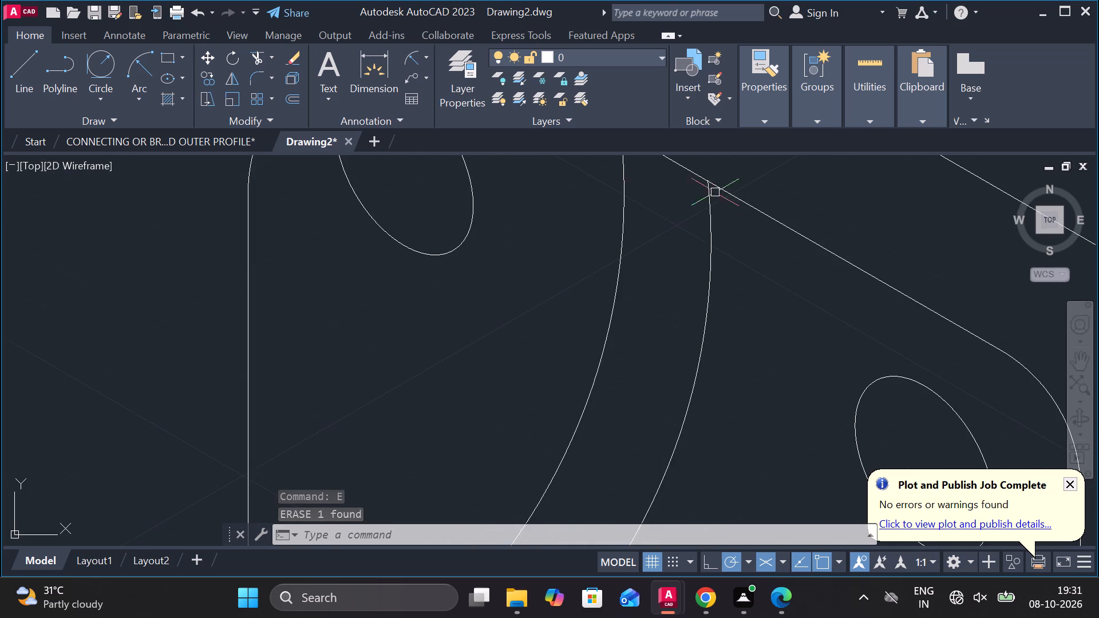
{"action": "scroll", "coordinate": [728, 205], "scroll_direction": "down", "scroll_amount": 1}
{"action": "left_click", "coordinate": [34, 55]}
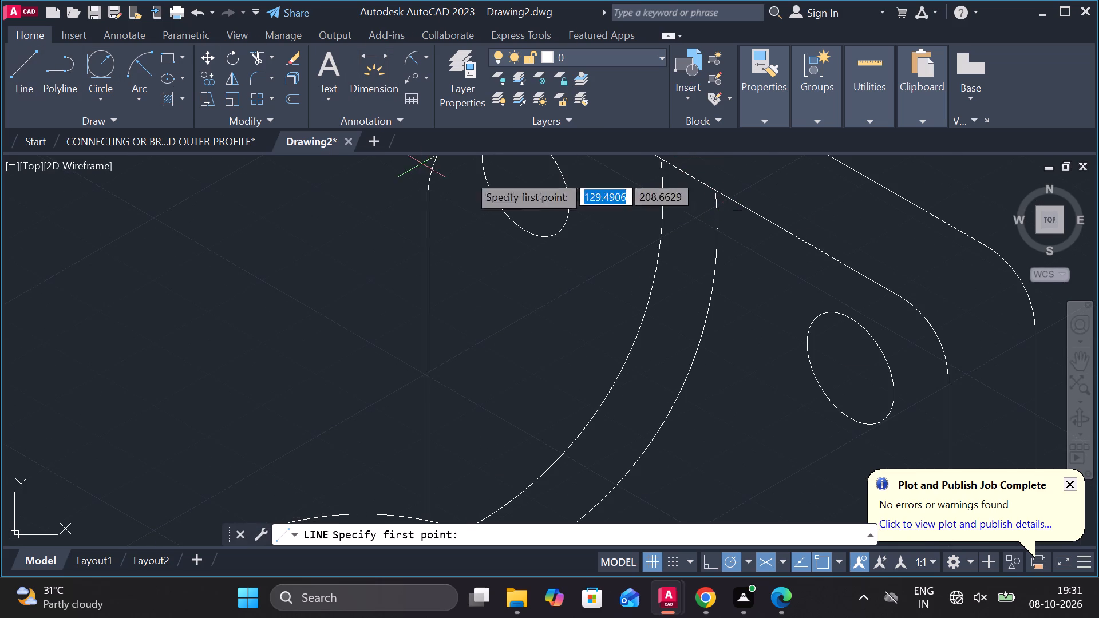
{"action": "left_click", "coordinate": [711, 189]}
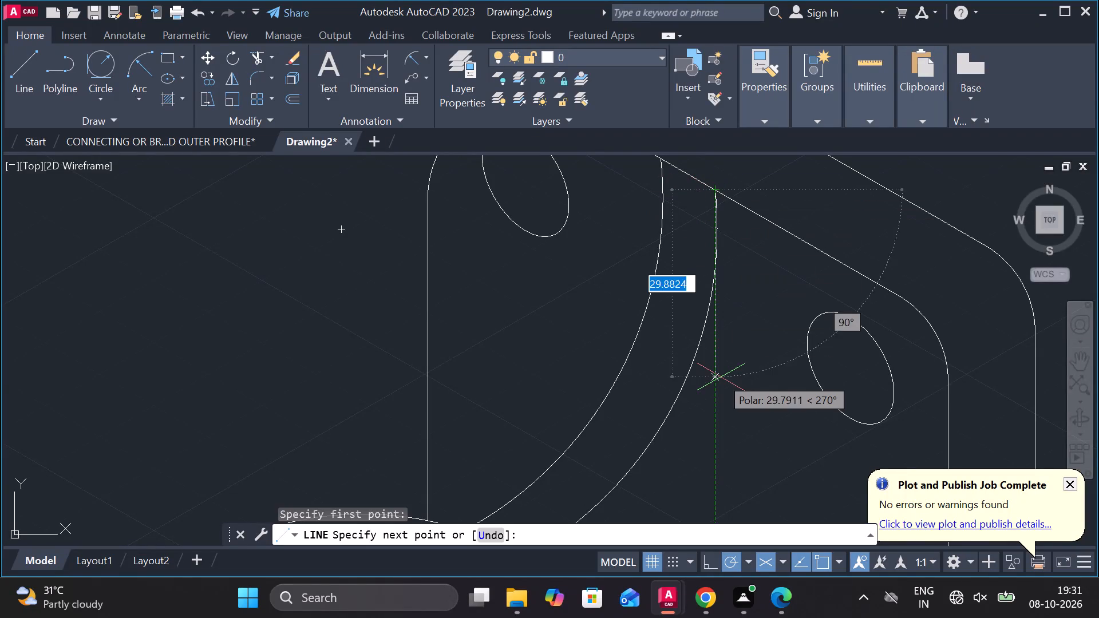
{"action": "middle_click_drag", "start_coordinate": [717, 391], "coordinate": [709, 265]}
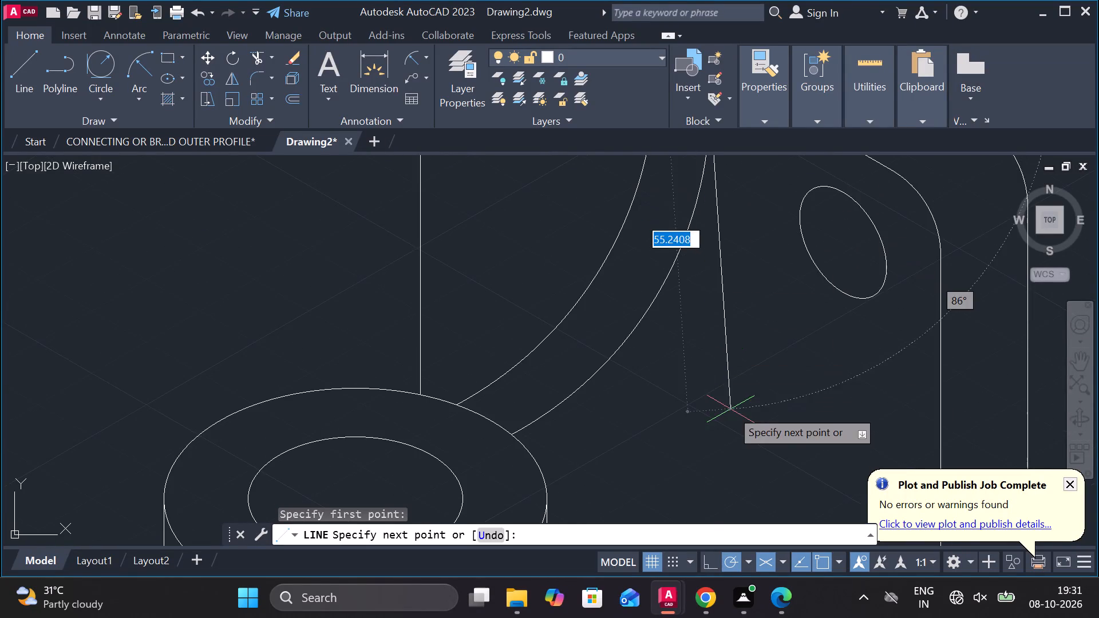
{"action": "scroll", "coordinate": [720, 395], "scroll_direction": "down", "scroll_amount": 2}
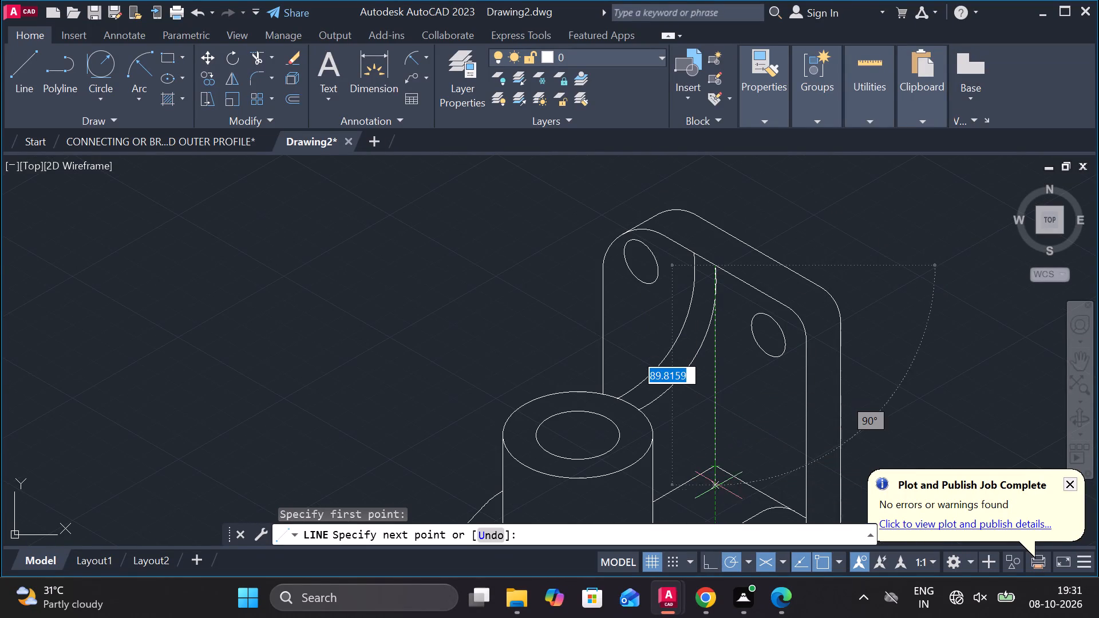
{"action": "left_click", "coordinate": [714, 468]}
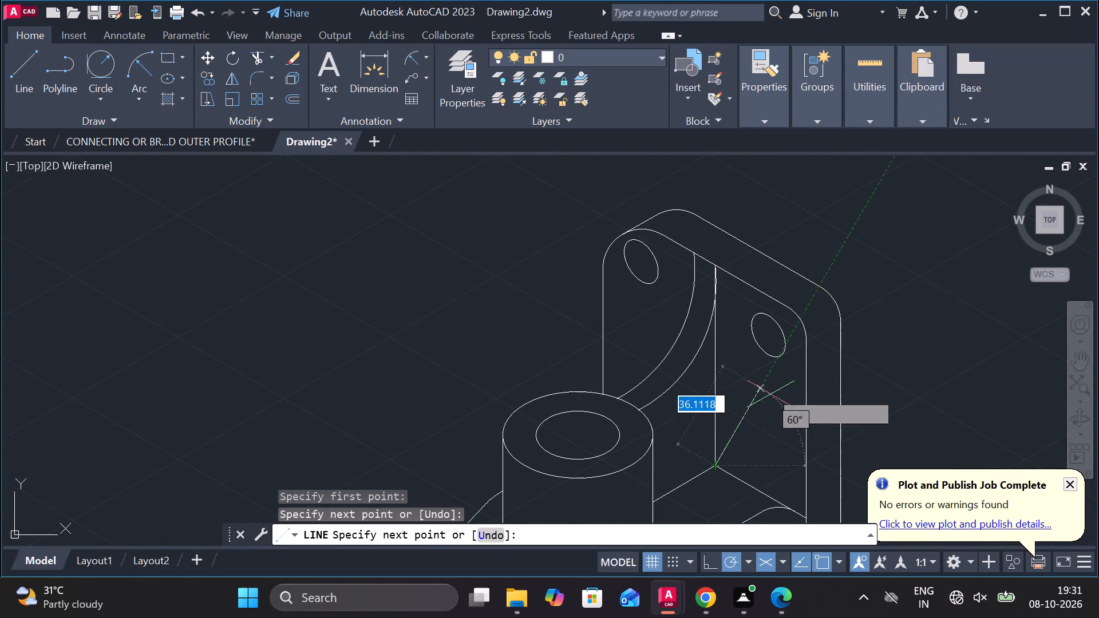
{"action": "key", "text": "Escape"}
Add an aligned dimension for the upright plate's thickness along its bottom edge, placed below the plate.
{"action": "scroll", "coordinate": [772, 378], "scroll_direction": "down", "scroll_amount": 2}
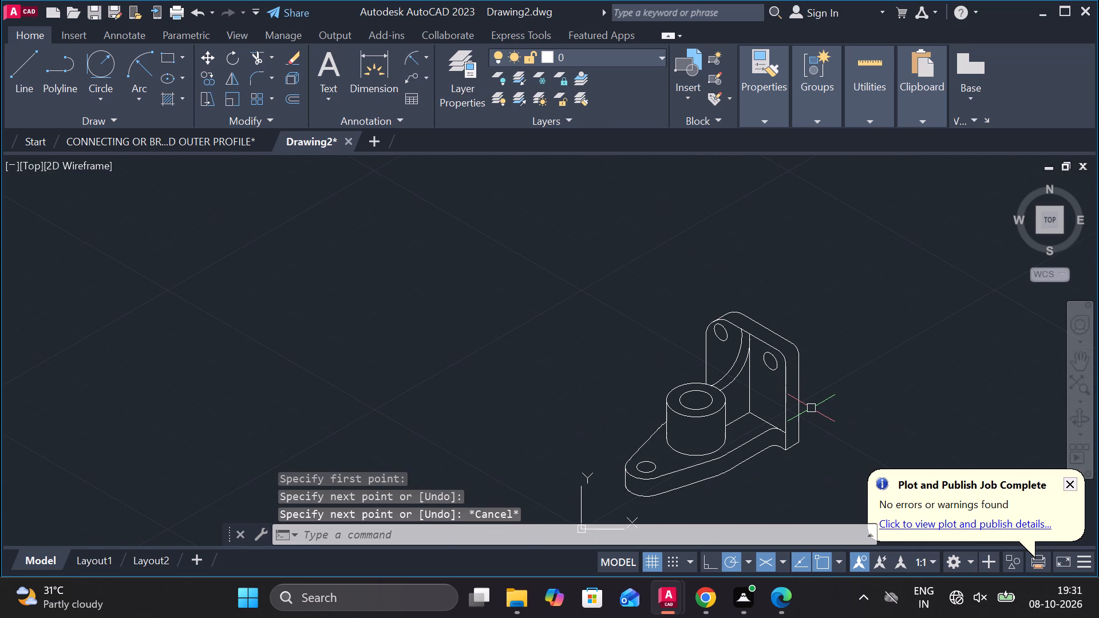
{"action": "scroll", "coordinate": [673, 367], "scroll_direction": "up", "scroll_amount": 1}
{"action": "middle_click_drag", "start_coordinate": [650, 350], "coordinate": [546, 169]}
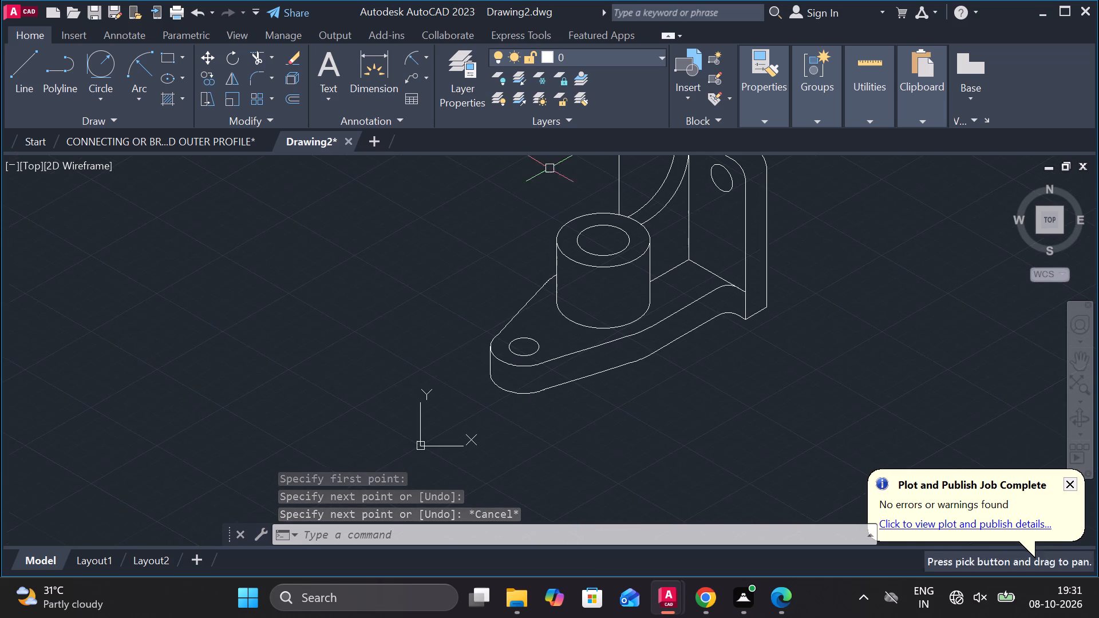
{"action": "middle_click_drag", "start_coordinate": [792, 303], "coordinate": [807, 366]}
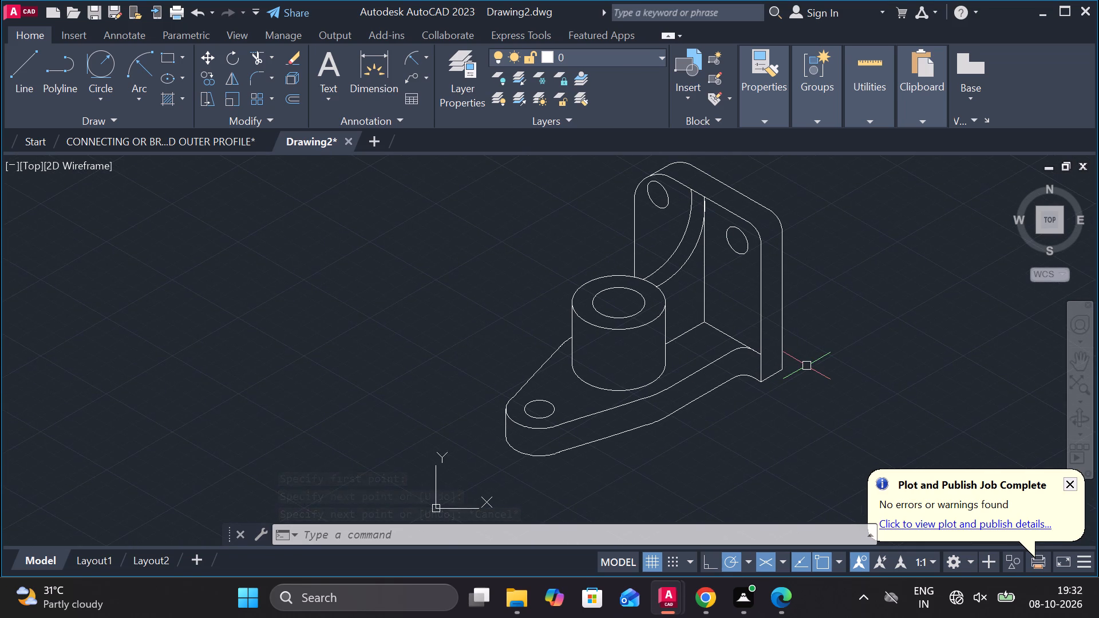
{"action": "scroll", "coordinate": [807, 366], "scroll_direction": "up", "scroll_amount": 1}
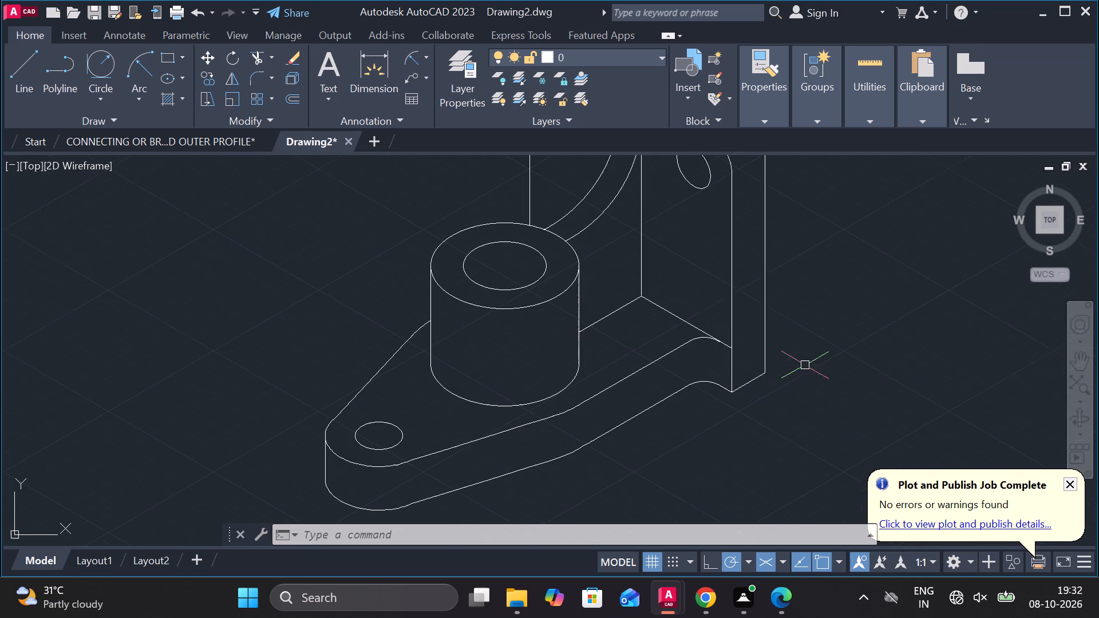
{"action": "left_click", "coordinate": [423, 57]}
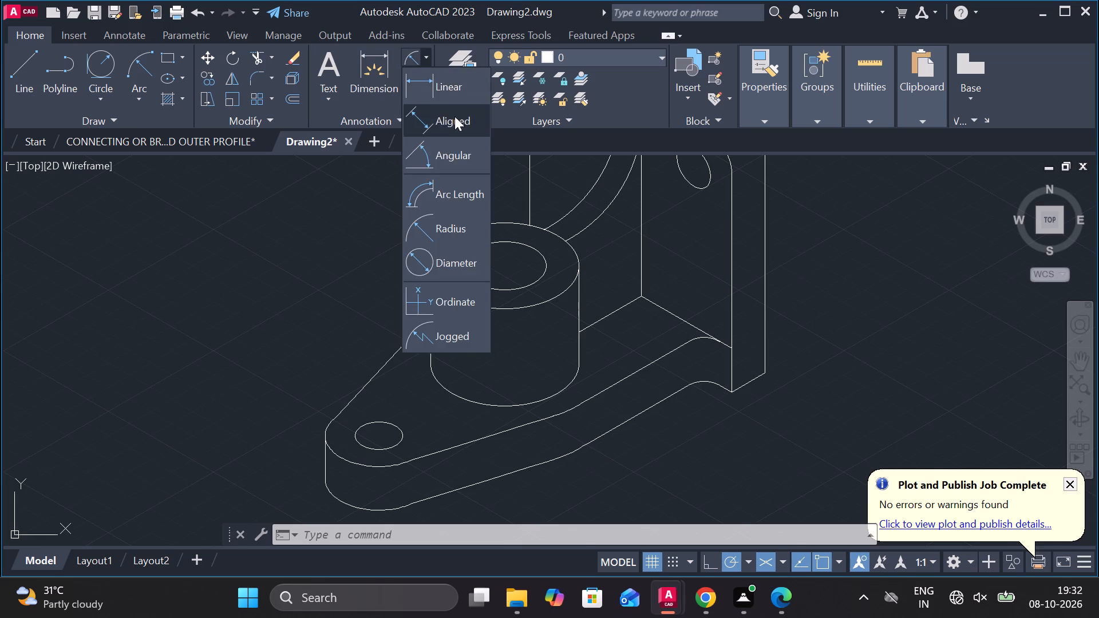
{"action": "left_click", "coordinate": [454, 117]}
{"action": "middle_click_drag", "start_coordinate": [542, 421], "coordinate": [567, 382]}
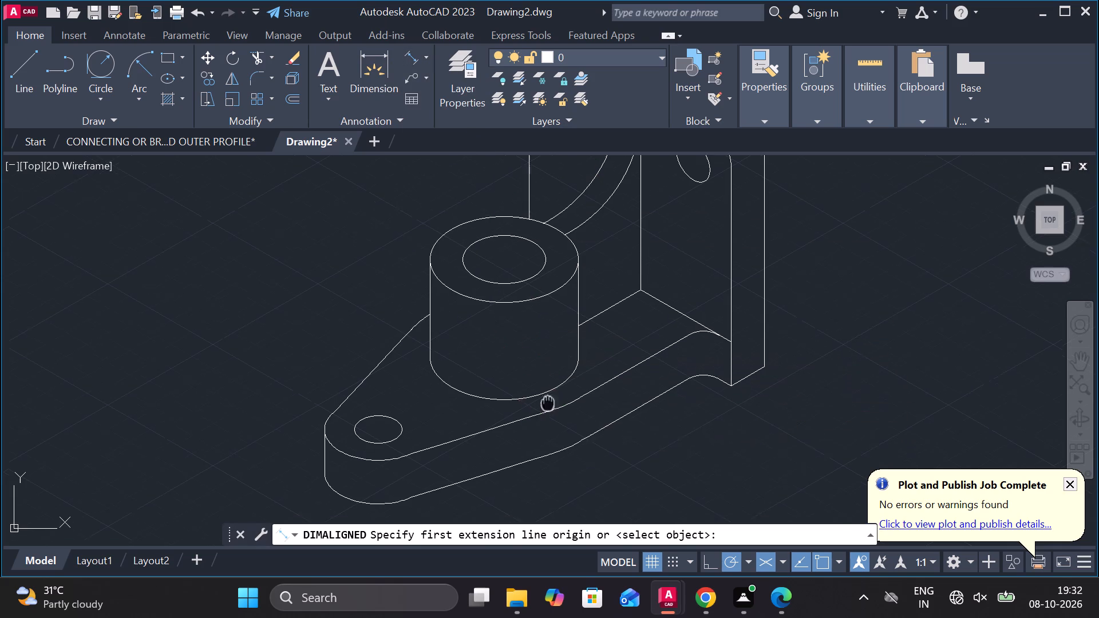
{"action": "middle_click_drag", "start_coordinate": [567, 382], "coordinate": [580, 373]}
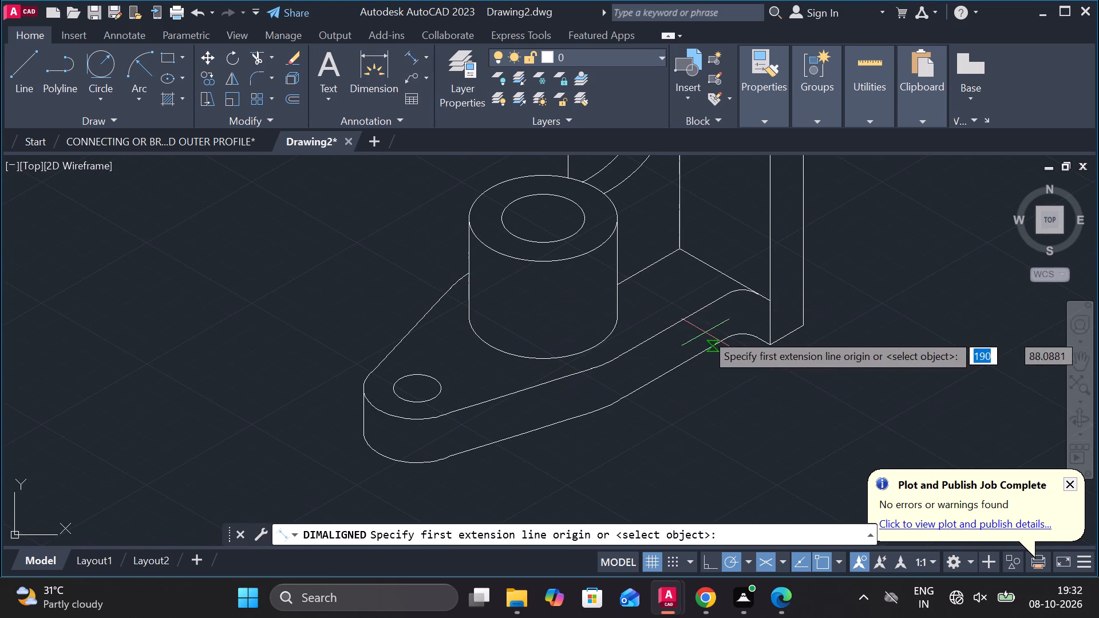
{"action": "left_click", "coordinate": [772, 347]}
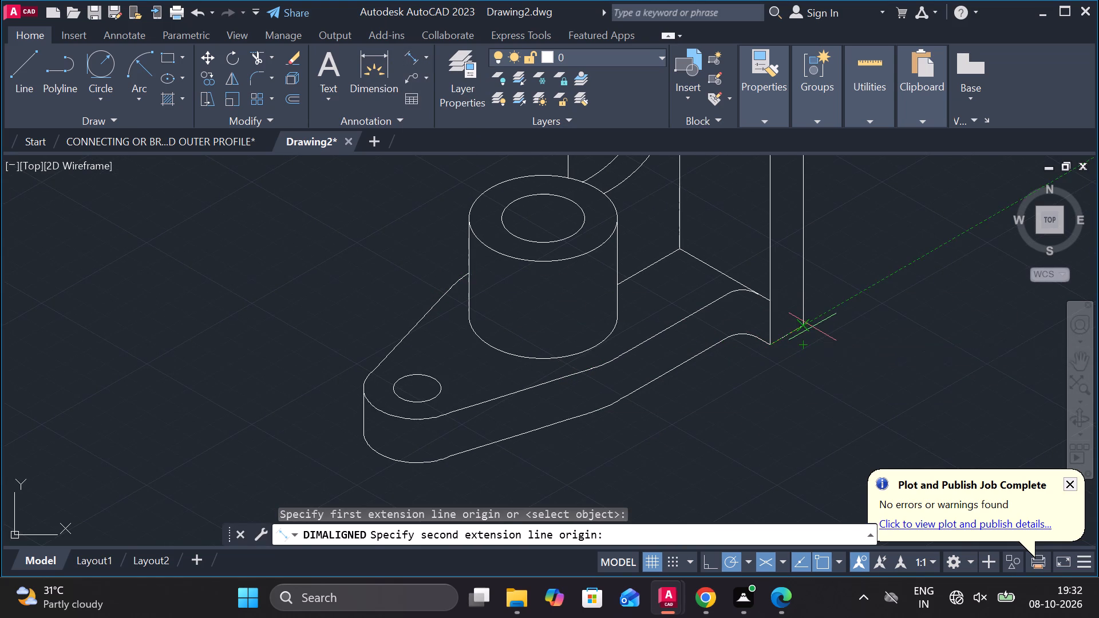
{"action": "left_click", "coordinate": [812, 327]}
{"action": "left_click", "coordinate": [830, 351]}
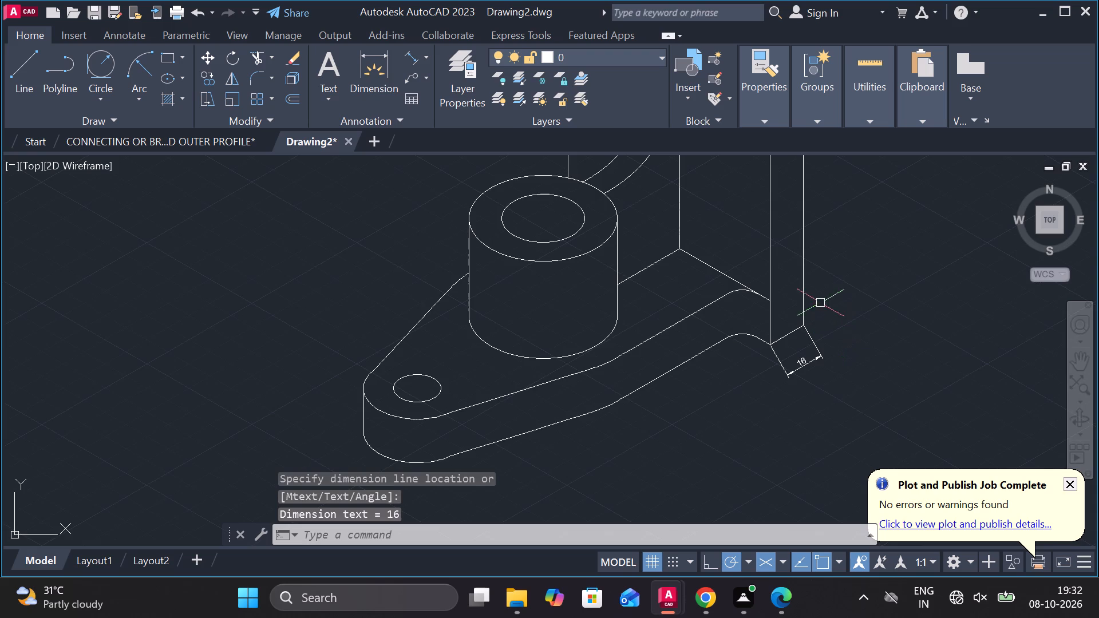
Add an aligned dimension between the centres of the upright plate's two holes, placed near the plate's top edge.
{"action": "middle_click_drag", "start_coordinate": [820, 302], "coordinate": [795, 466]}
{"action": "key", "text": "space"}
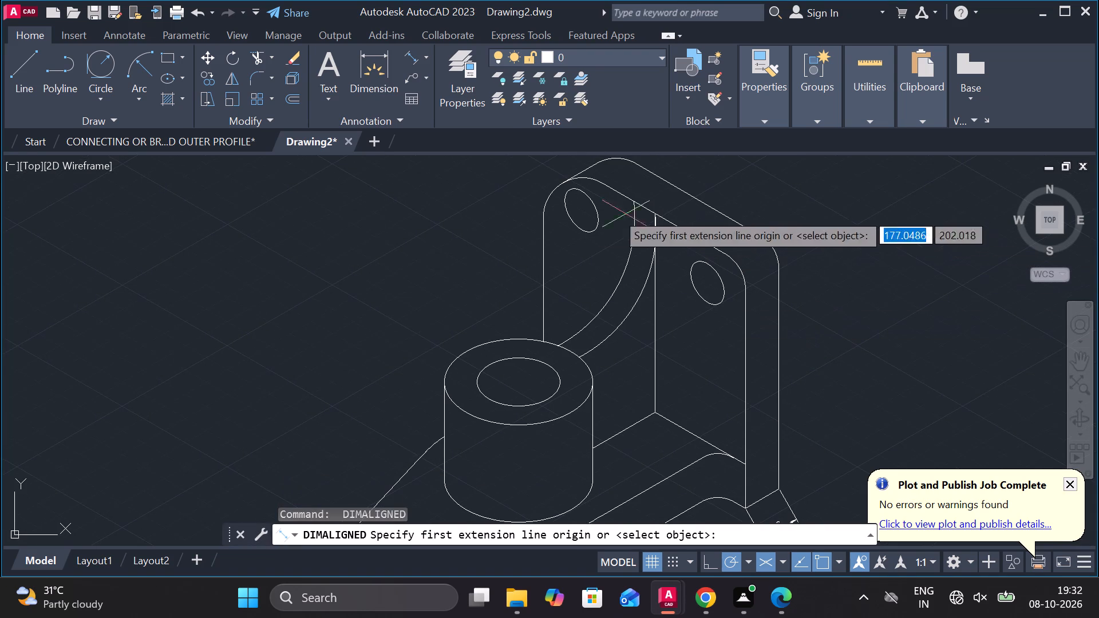
{"action": "left_click", "coordinate": [582, 214]}
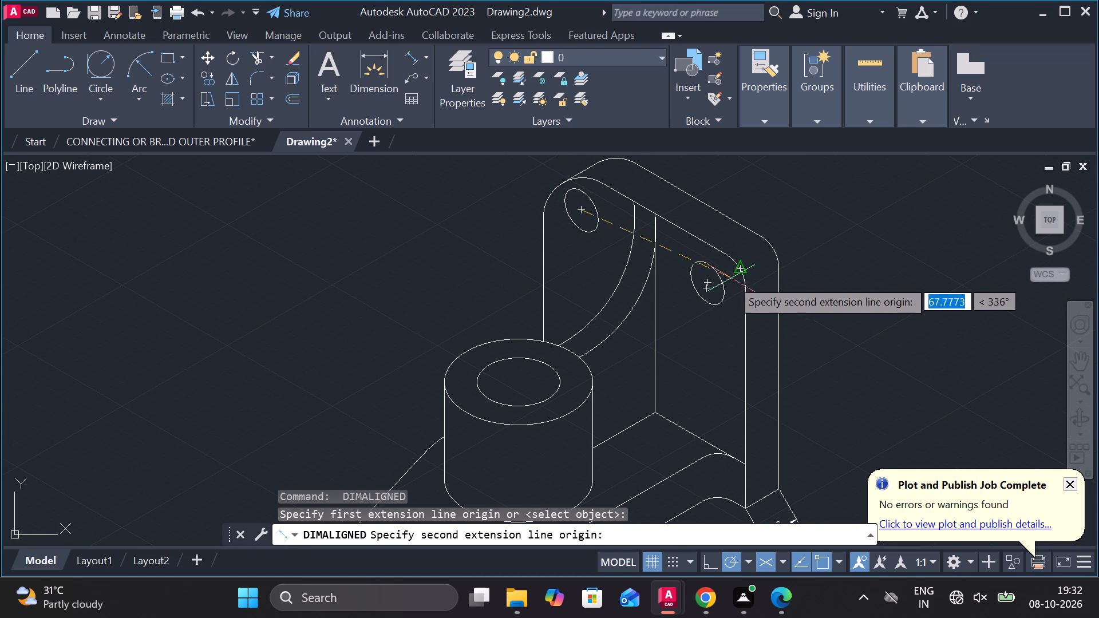
{"action": "scroll", "coordinate": [724, 283], "scroll_direction": "up", "scroll_amount": 2}
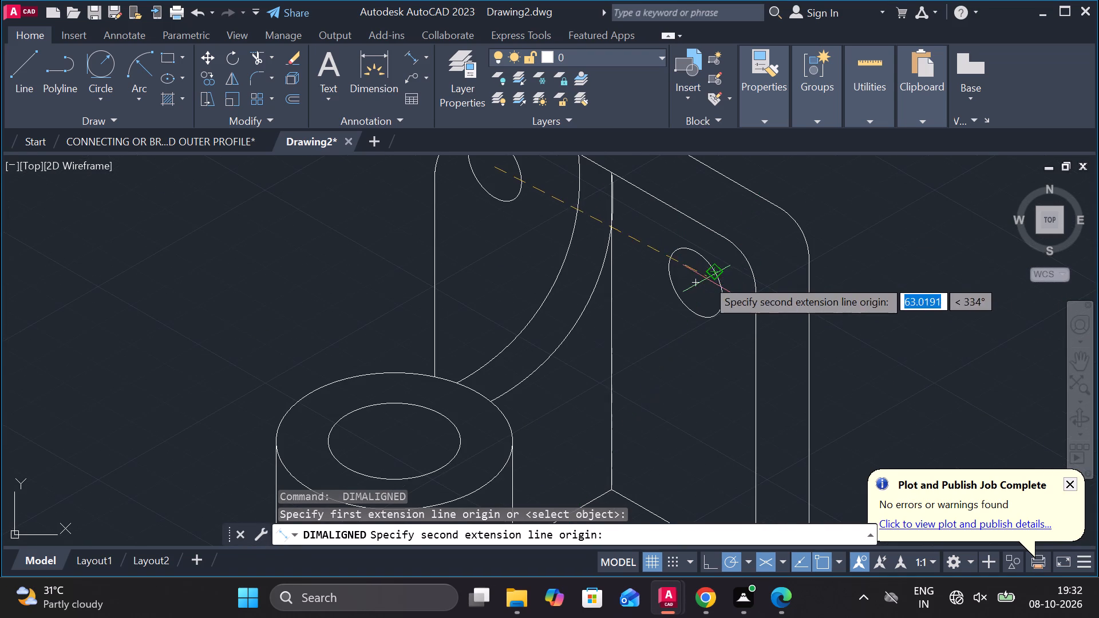
{"action": "left_click", "coordinate": [695, 281]}
{"action": "middle_click_drag", "start_coordinate": [723, 257], "coordinate": [671, 434]}
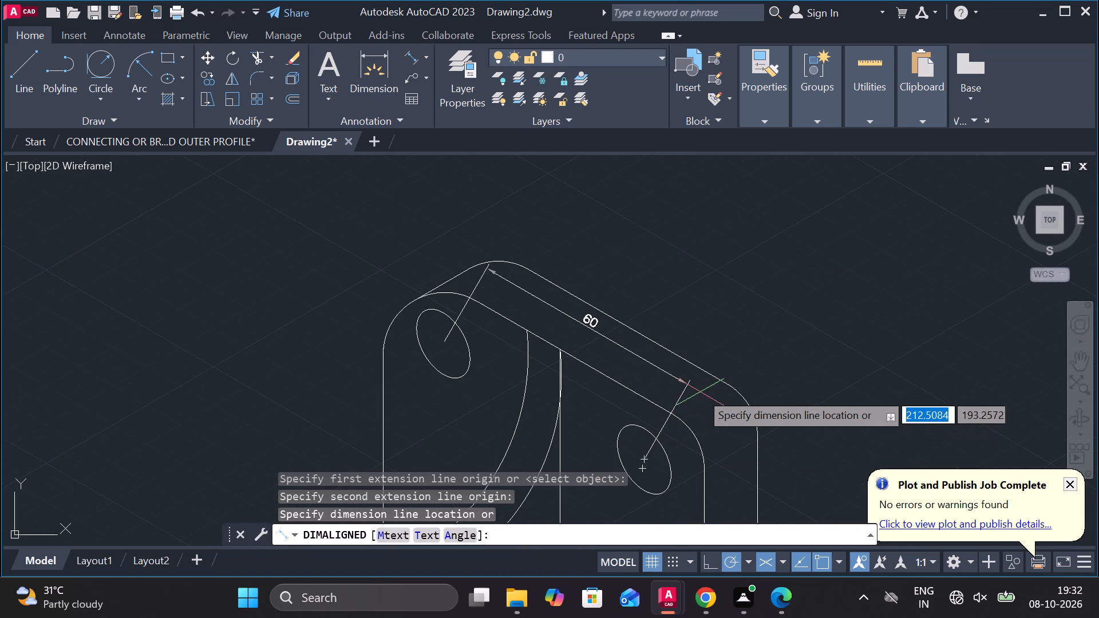
{"action": "left_click", "coordinate": [699, 403]}
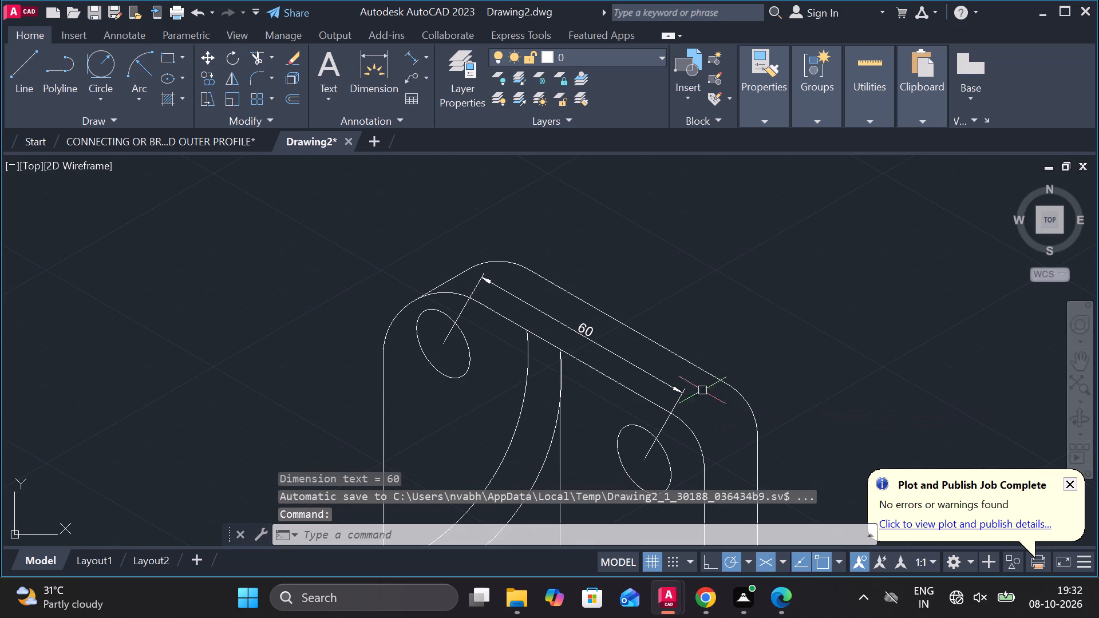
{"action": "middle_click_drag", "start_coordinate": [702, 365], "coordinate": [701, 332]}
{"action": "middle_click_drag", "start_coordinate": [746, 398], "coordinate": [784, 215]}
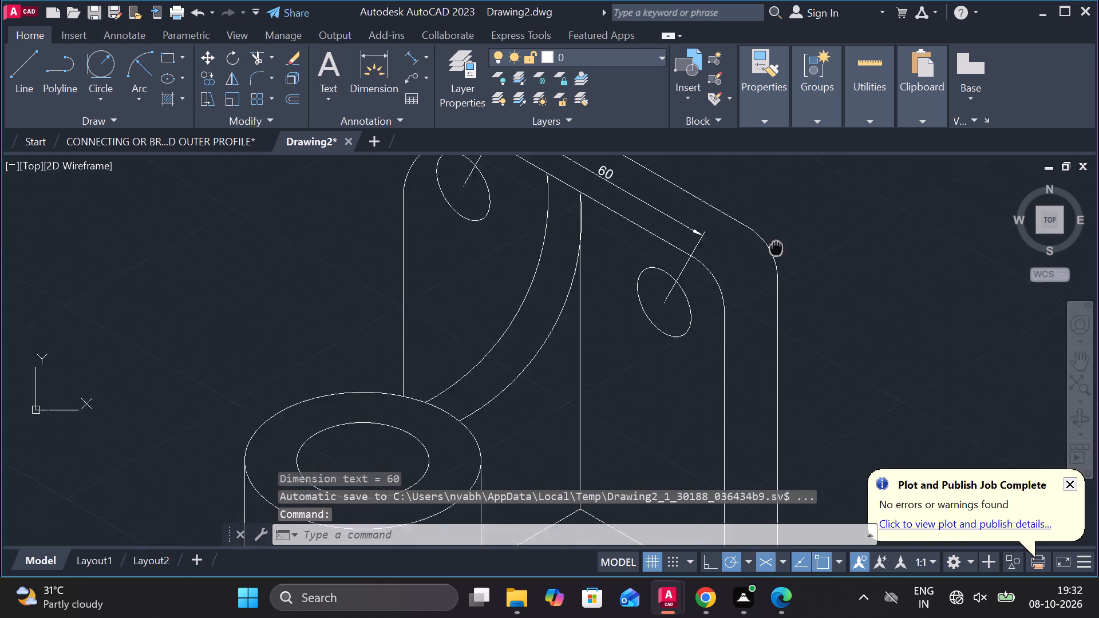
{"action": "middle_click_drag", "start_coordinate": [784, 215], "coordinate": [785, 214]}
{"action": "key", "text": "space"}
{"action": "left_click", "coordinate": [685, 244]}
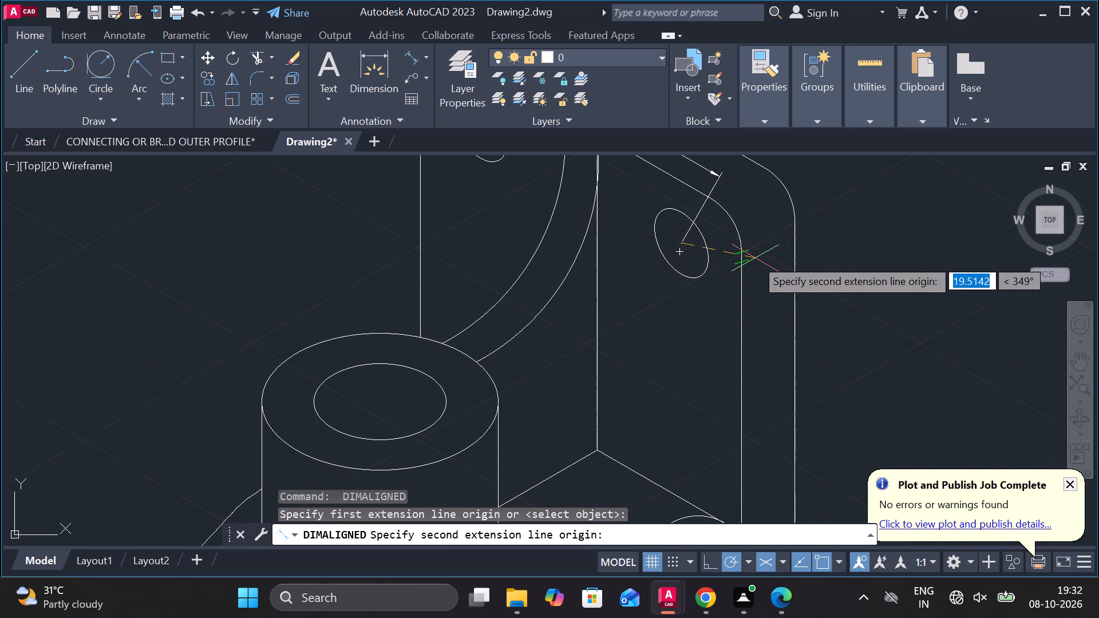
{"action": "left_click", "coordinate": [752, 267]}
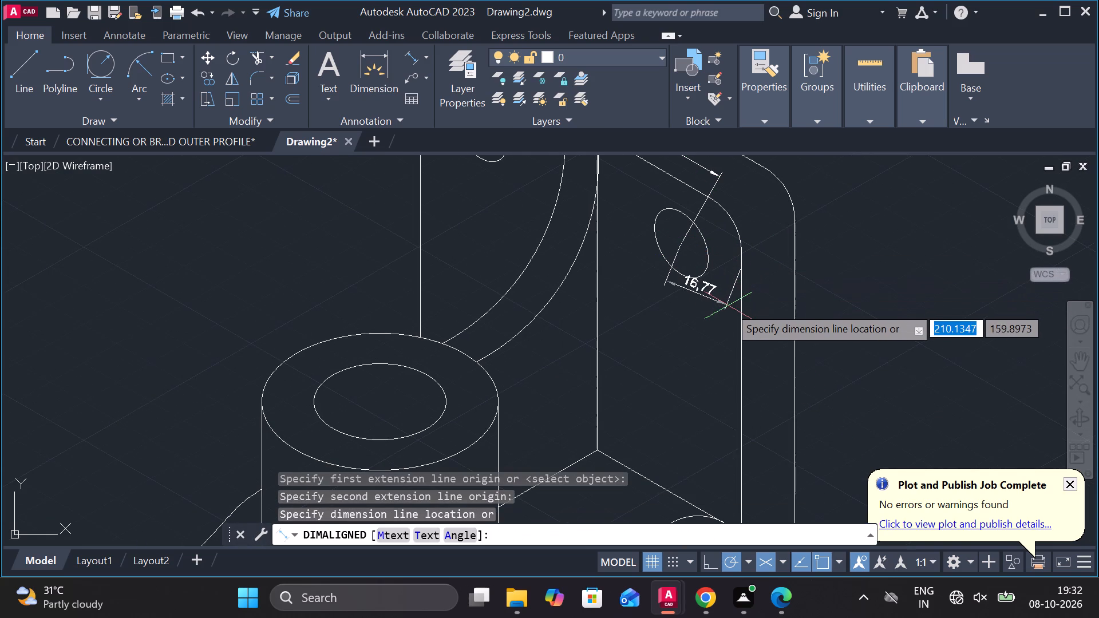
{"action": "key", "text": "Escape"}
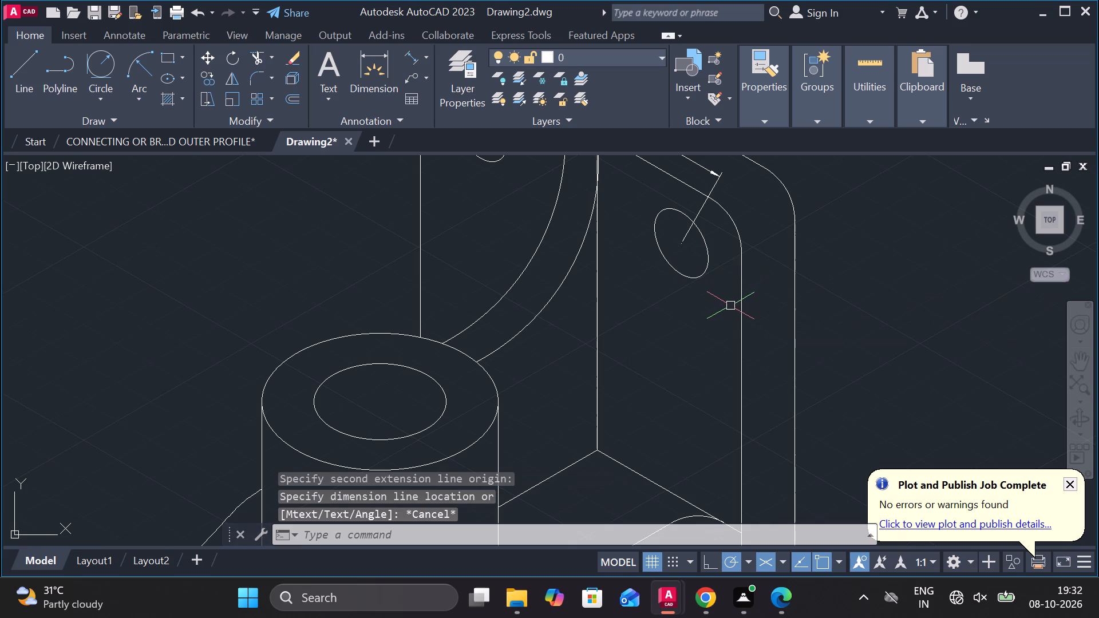
Add a vertical aligned dimension from the lower plate hole's centre up to the front face's sloping top edge.
{"action": "key", "text": "space"}
{"action": "scroll", "coordinate": [682, 249], "scroll_direction": "up", "scroll_amount": 2}
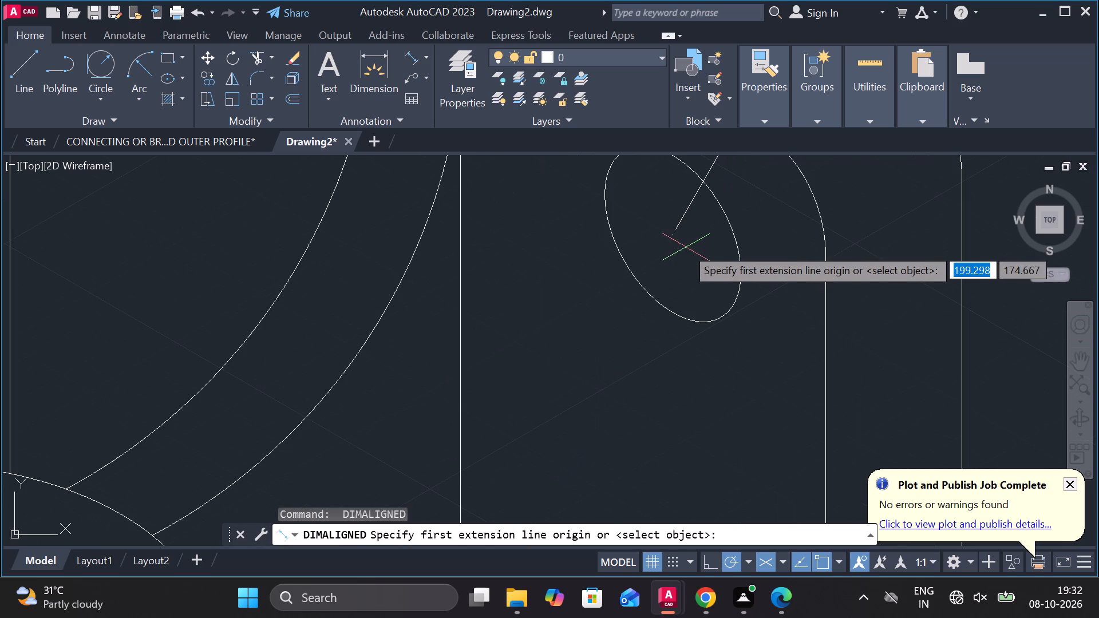
{"action": "left_click", "coordinate": [681, 235]}
{"action": "middle_click_drag", "start_coordinate": [665, 197], "coordinate": [682, 280]}
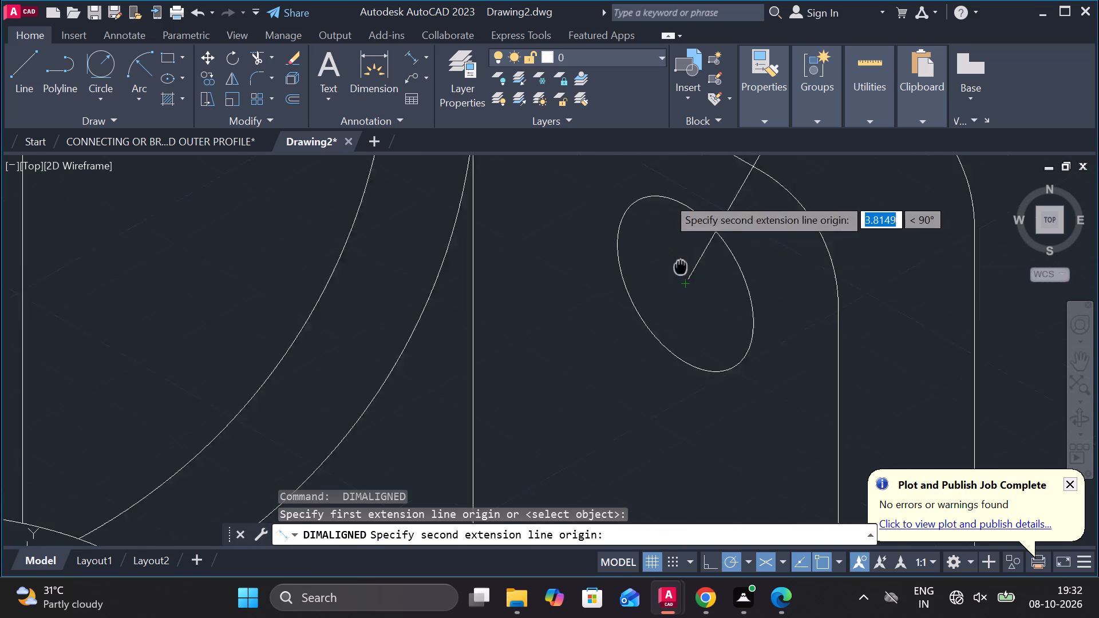
{"action": "middle_click_drag", "start_coordinate": [682, 280], "coordinate": [682, 295]}
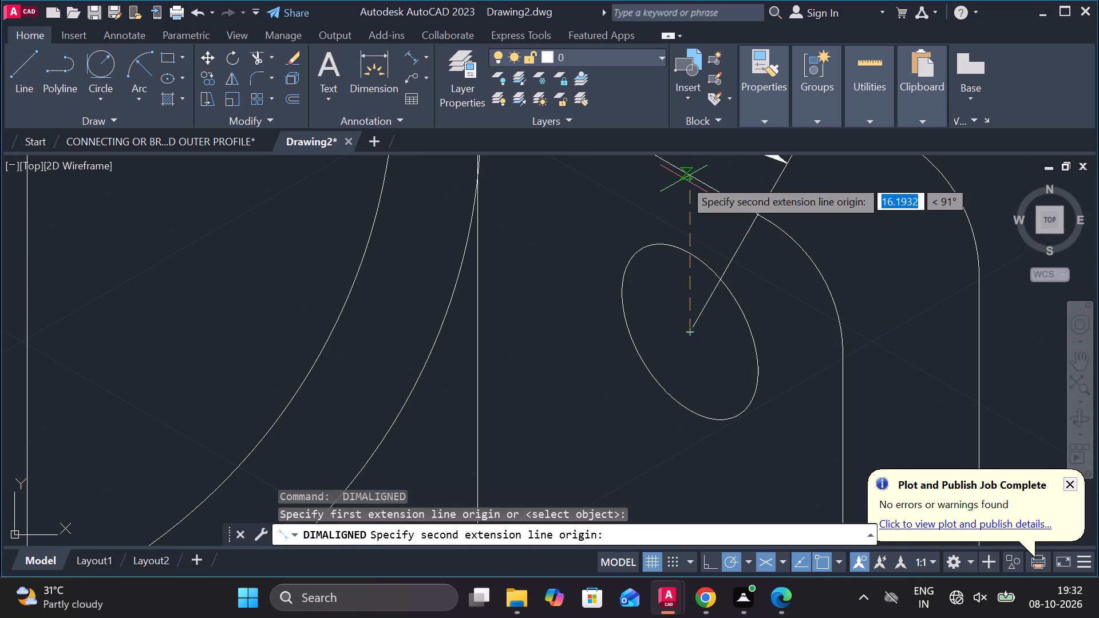
{"action": "left_click", "coordinate": [690, 179]}
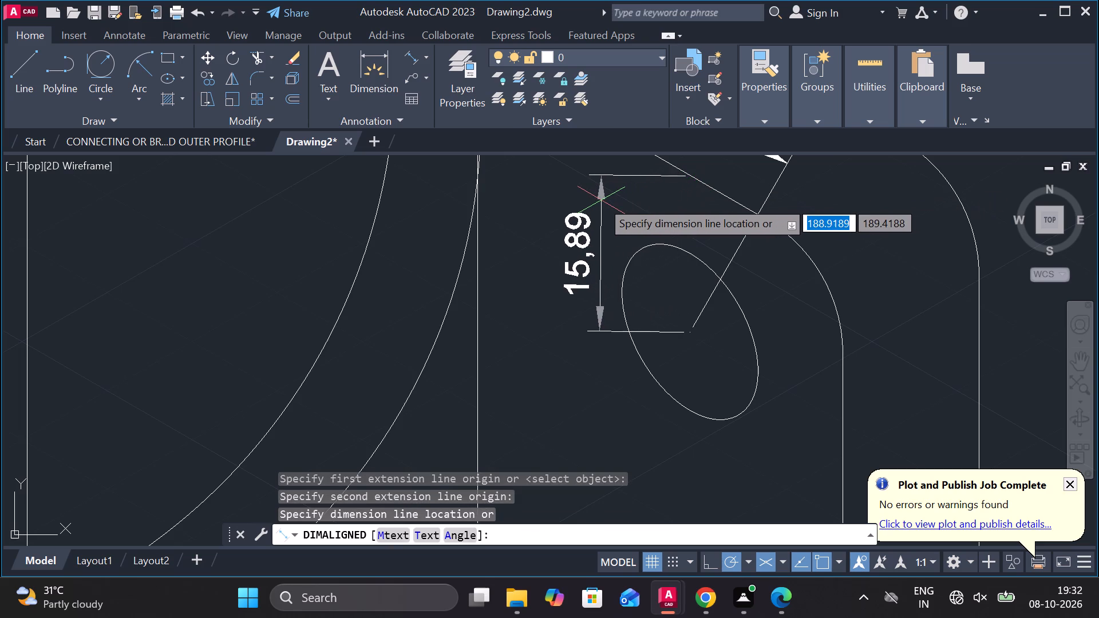
{"action": "left_click", "coordinate": [599, 198]}
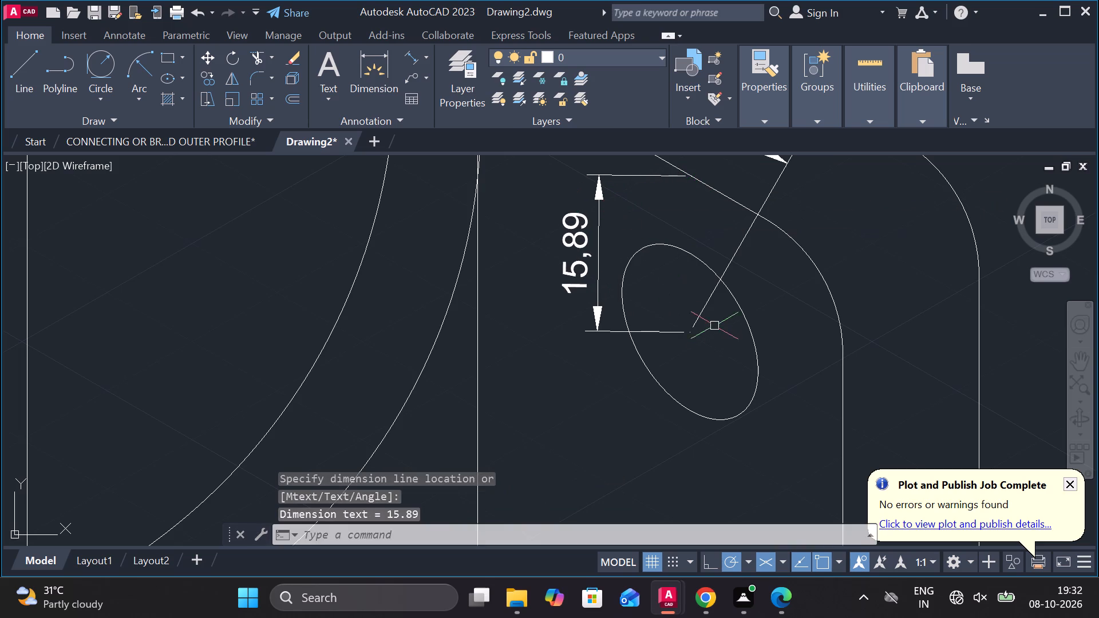
Add an aligned dimension from the lower plate hole's centre to the front face's vertical side edge, parallel to the sloping top edge.
{"action": "key", "text": "space"}
{"action": "scroll", "coordinate": [711, 352], "scroll_direction": "down", "scroll_amount": 1}
{"action": "left_click", "coordinate": [702, 339]}
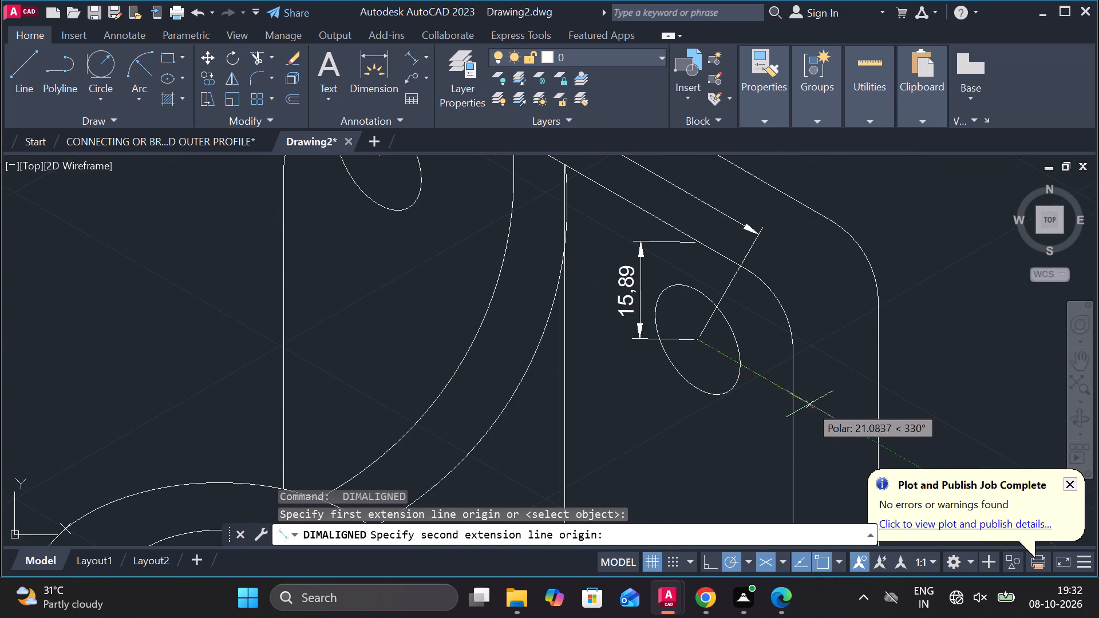
{"action": "left_click", "coordinate": [788, 395]}
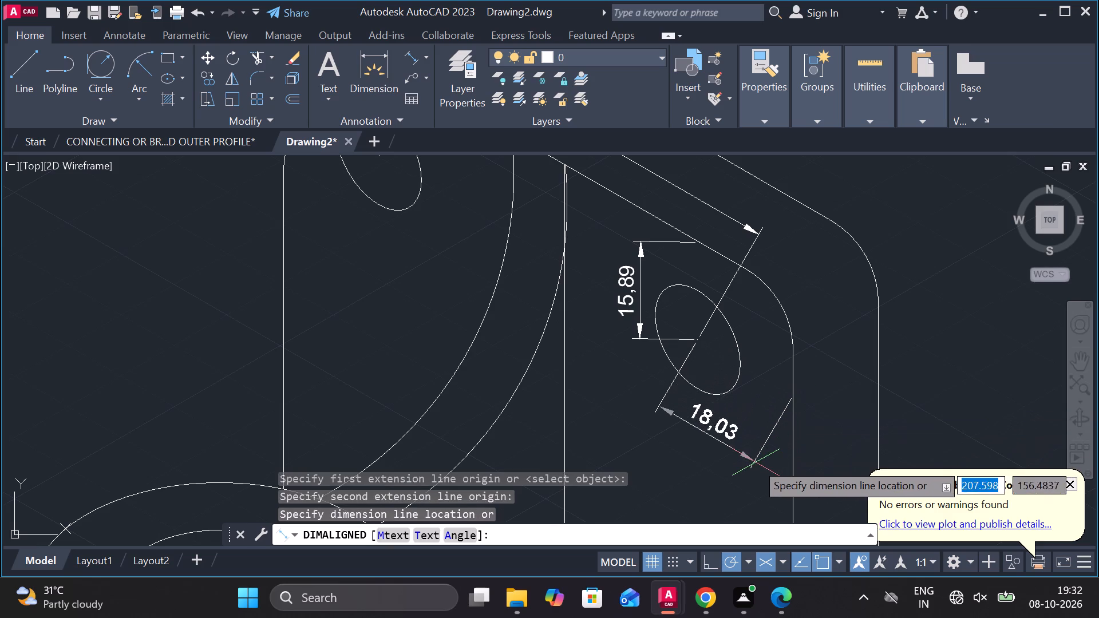
{"action": "left_click", "coordinate": [756, 462]}
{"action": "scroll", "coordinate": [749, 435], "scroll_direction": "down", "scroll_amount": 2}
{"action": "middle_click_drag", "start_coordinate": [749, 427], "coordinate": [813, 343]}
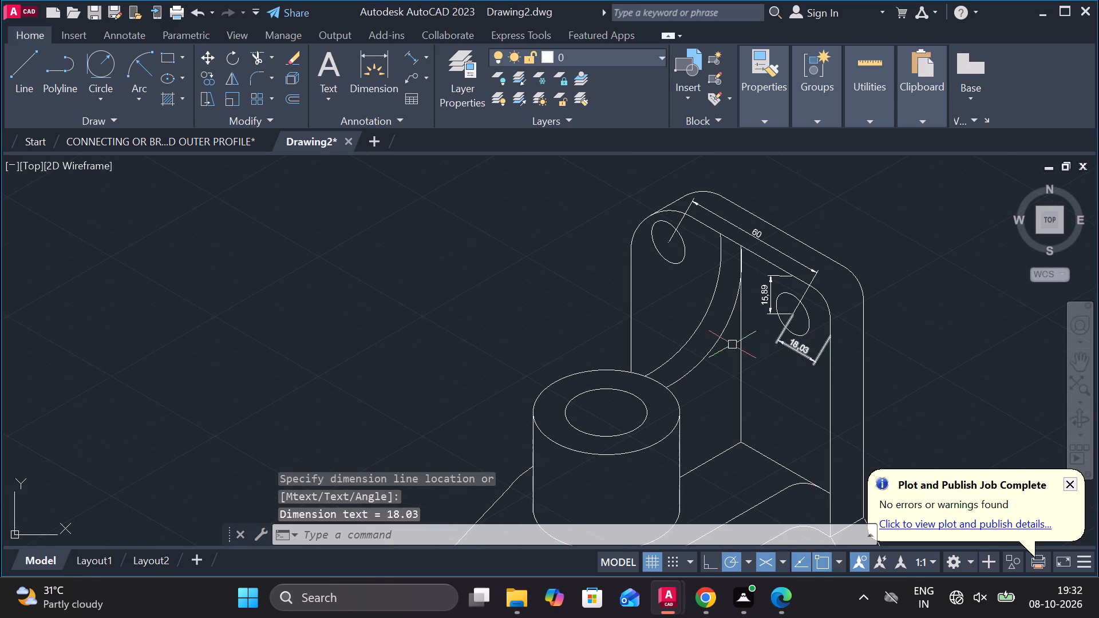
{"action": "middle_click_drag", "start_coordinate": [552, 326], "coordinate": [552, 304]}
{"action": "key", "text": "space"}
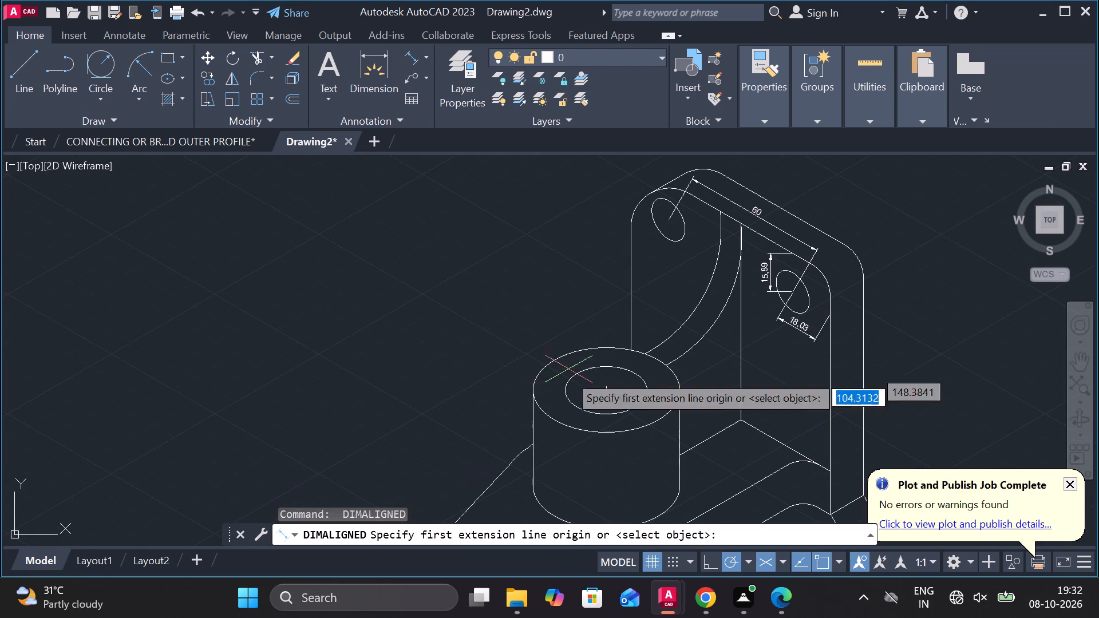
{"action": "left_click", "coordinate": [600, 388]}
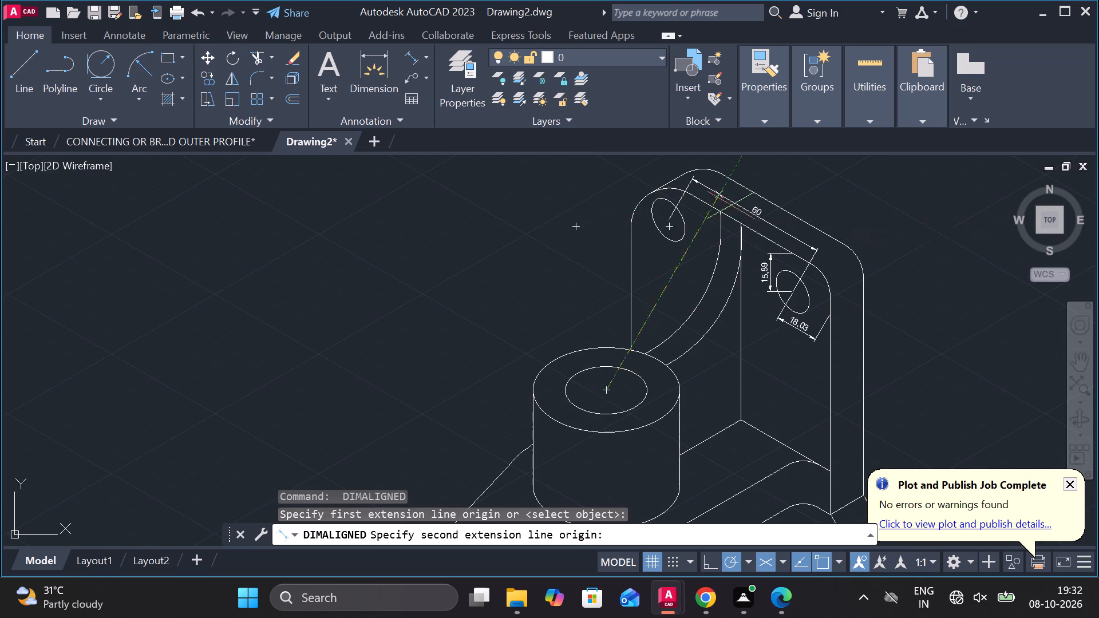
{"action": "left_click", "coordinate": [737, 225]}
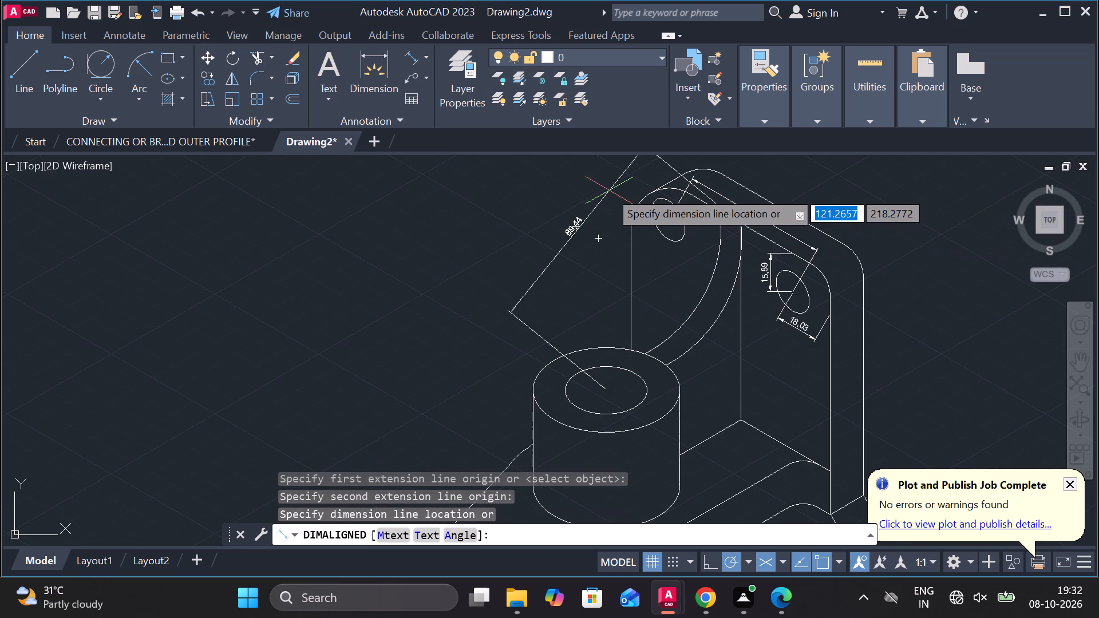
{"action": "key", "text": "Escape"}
Add an aligned dimension across the arm's top face beside the upright plate, from the rear edge's midpoint perpendicular to the front edge.
{"action": "scroll", "coordinate": [609, 191], "scroll_direction": "down", "scroll_amount": 1}
{"action": "scroll", "coordinate": [564, 226], "scroll_direction": "down", "scroll_amount": 1}
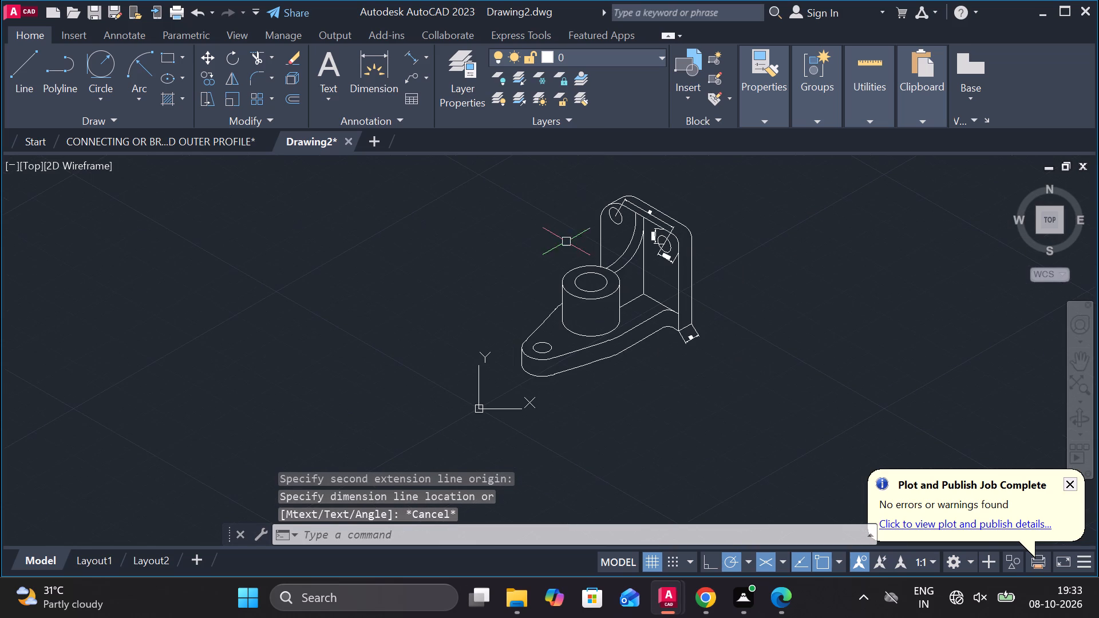
{"action": "left_click", "coordinate": [410, 57]}
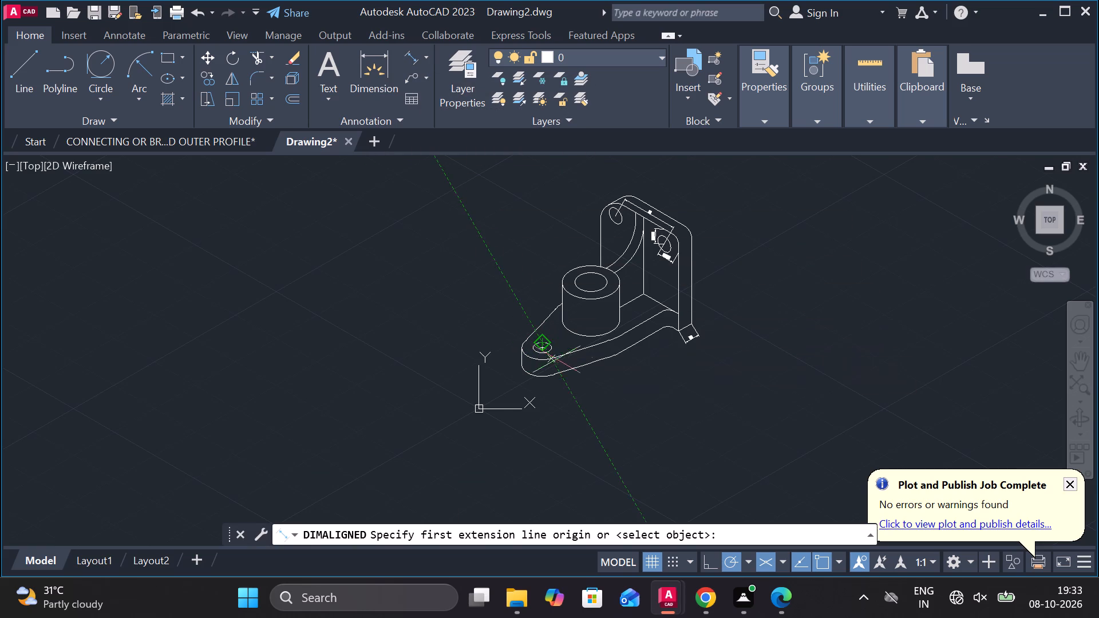
{"action": "scroll", "coordinate": [635, 319], "scroll_direction": "up", "scroll_amount": 3}
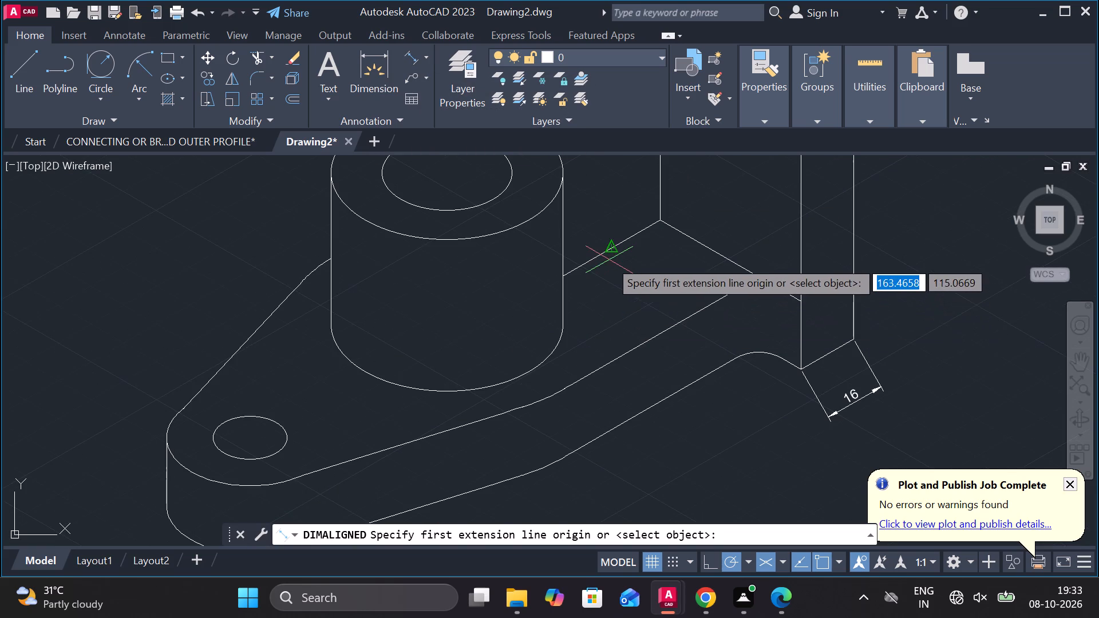
{"action": "left_click", "coordinate": [609, 260]}
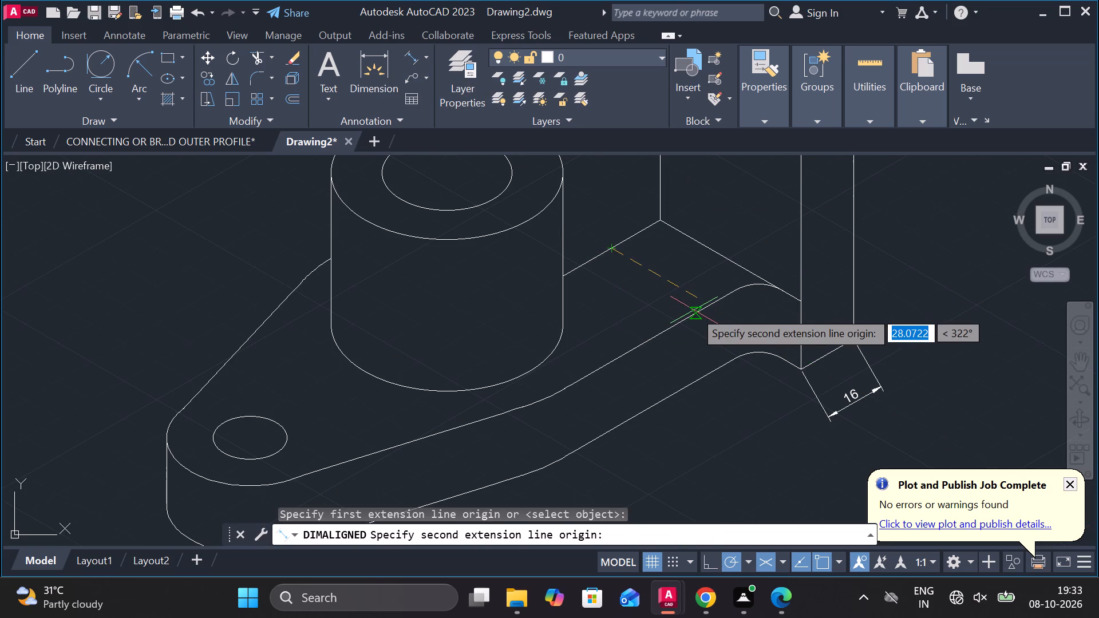
{"action": "scroll", "coordinate": [698, 315], "scroll_direction": "up", "scroll_amount": 3}
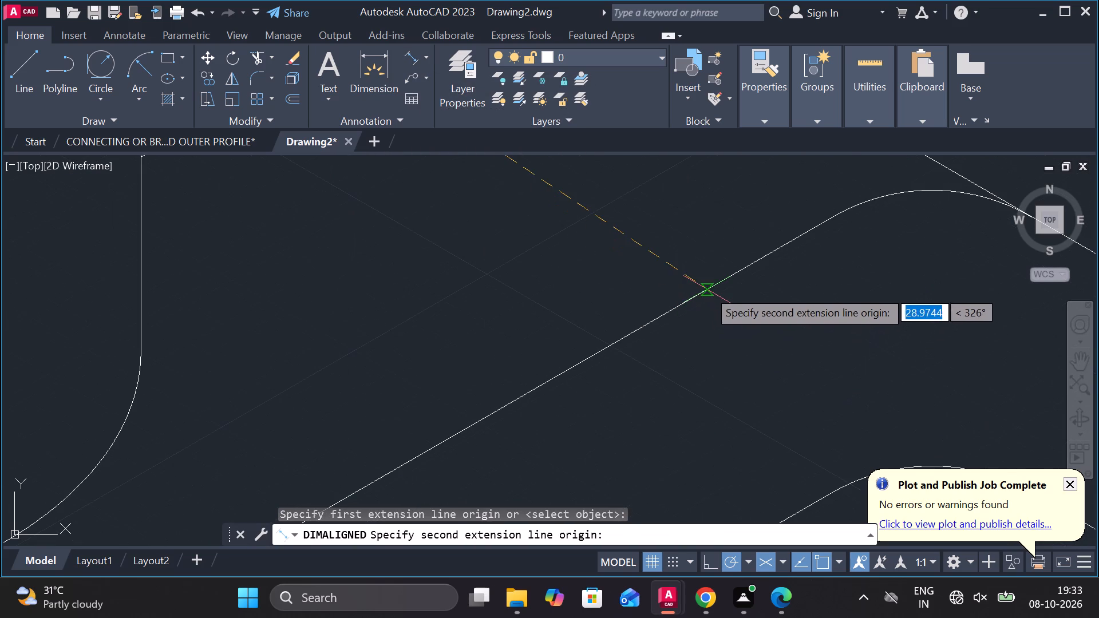
{"action": "left_click", "coordinate": [739, 274]}
{"action": "scroll", "coordinate": [738, 249], "scroll_direction": "down", "scroll_amount": 2}
{"action": "middle_click_drag", "start_coordinate": [738, 249], "coordinate": [718, 319]}
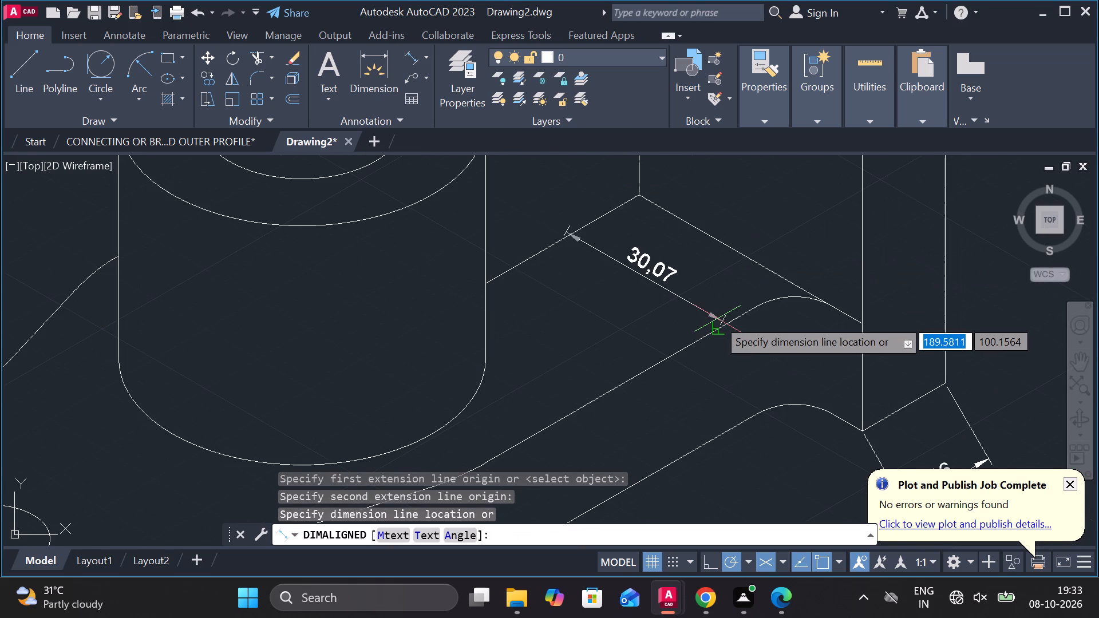
{"action": "left_click", "coordinate": [717, 319]}
Add a vertical aligned dimension for the arm's thickness at the upright plate's lower front corner, placed just outside the edge.
{"action": "scroll", "coordinate": [717, 319], "scroll_direction": "down", "scroll_amount": 2}
{"action": "scroll", "coordinate": [785, 343], "scroll_direction": "up", "scroll_amount": 1}
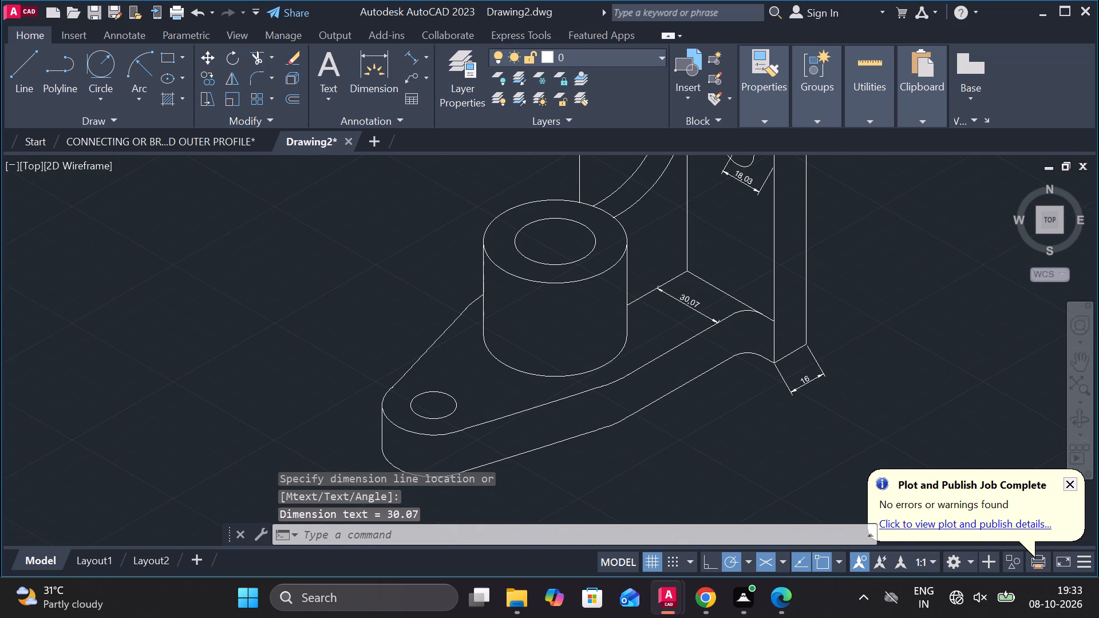
{"action": "key", "text": "space"}
{"action": "left_click", "coordinate": [759, 306]}
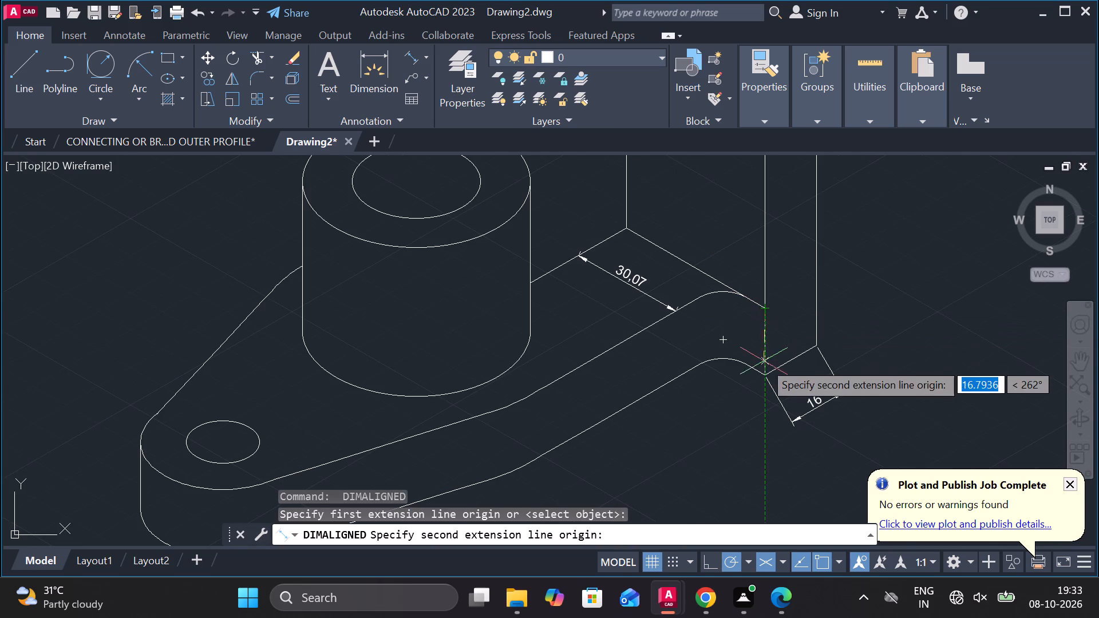
{"action": "left_click", "coordinate": [764, 381]}
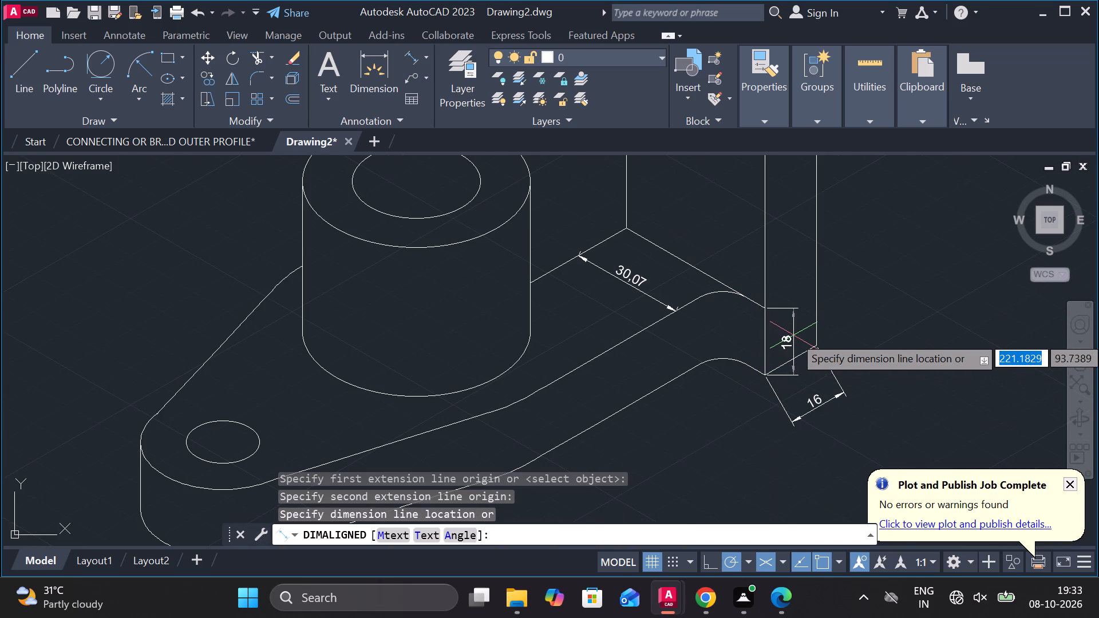
{"action": "left_click", "coordinate": [793, 335]}
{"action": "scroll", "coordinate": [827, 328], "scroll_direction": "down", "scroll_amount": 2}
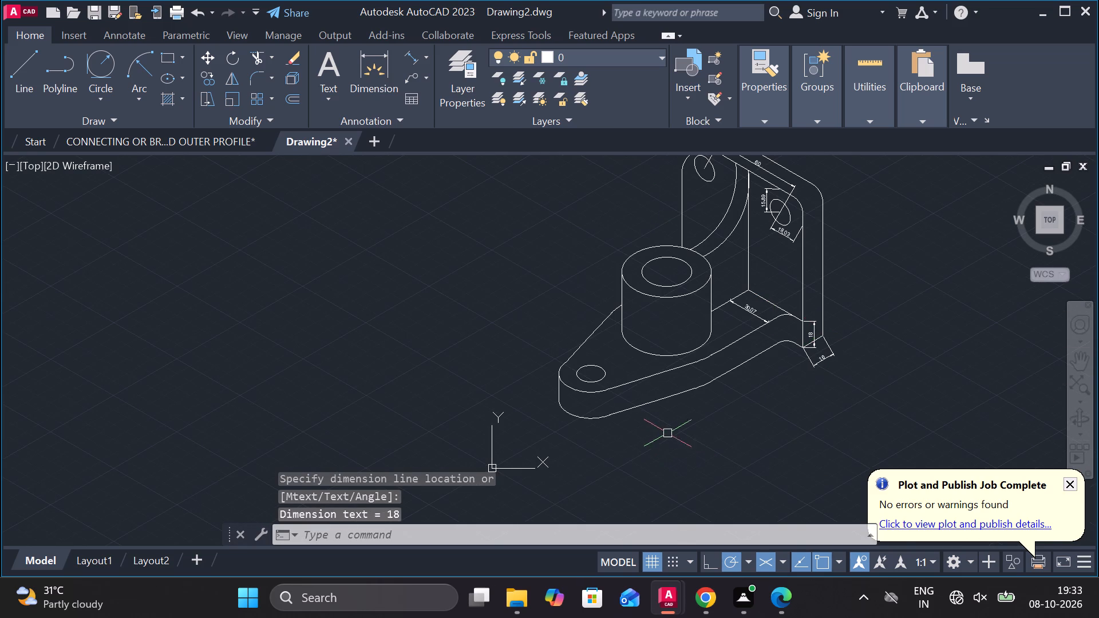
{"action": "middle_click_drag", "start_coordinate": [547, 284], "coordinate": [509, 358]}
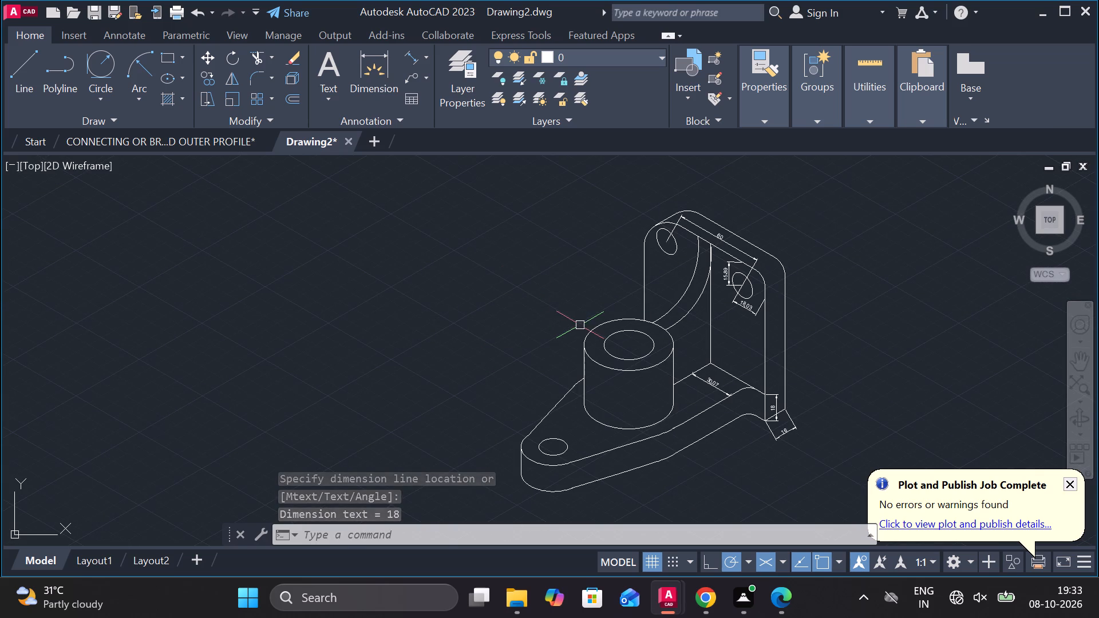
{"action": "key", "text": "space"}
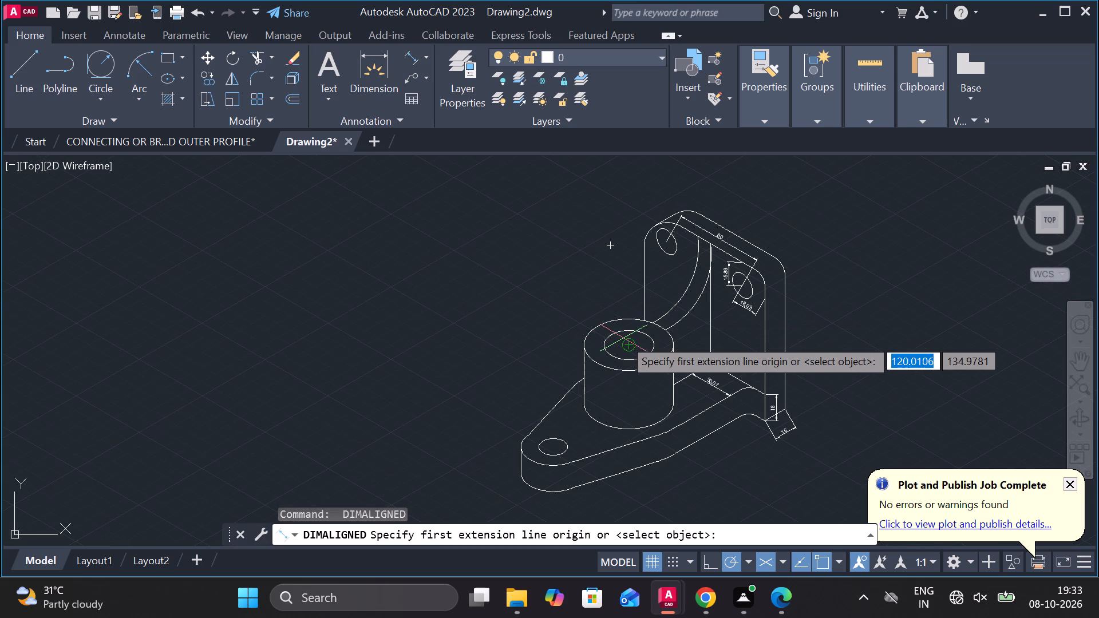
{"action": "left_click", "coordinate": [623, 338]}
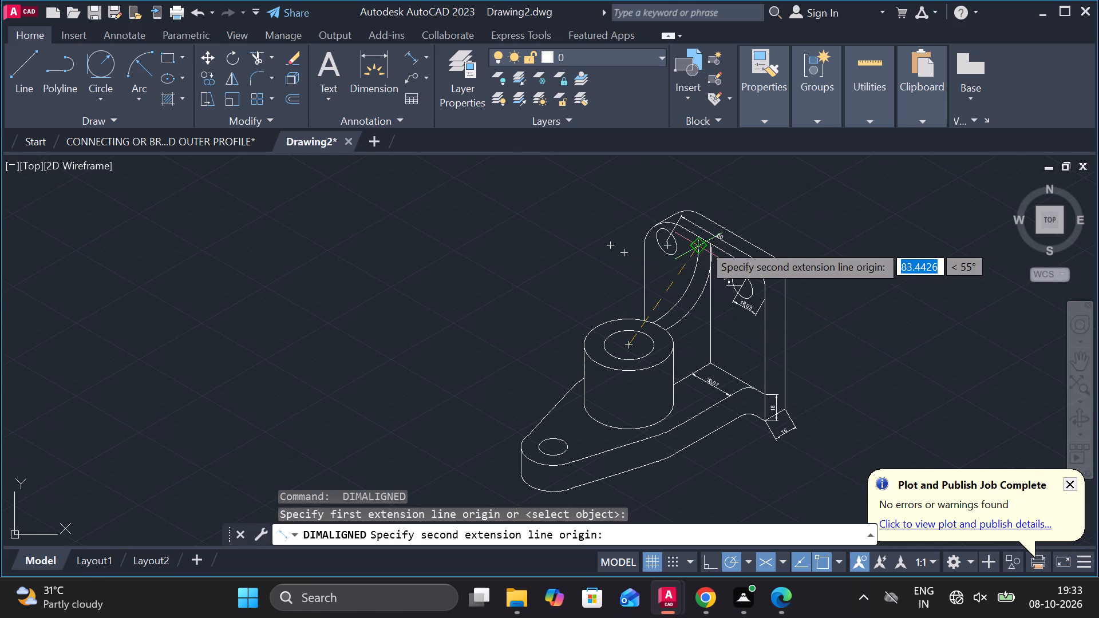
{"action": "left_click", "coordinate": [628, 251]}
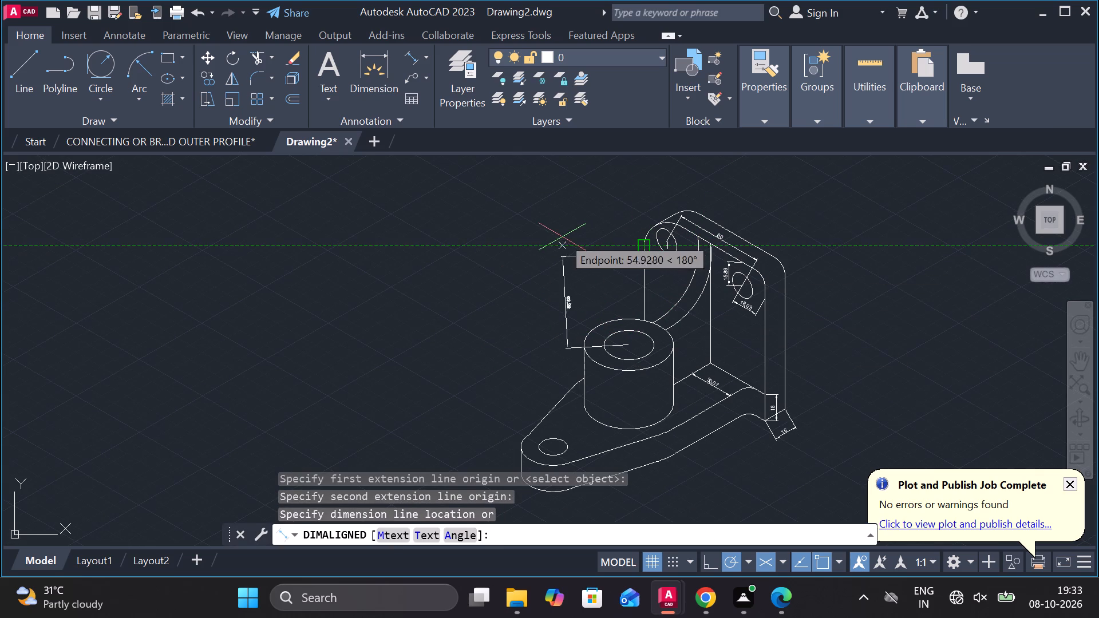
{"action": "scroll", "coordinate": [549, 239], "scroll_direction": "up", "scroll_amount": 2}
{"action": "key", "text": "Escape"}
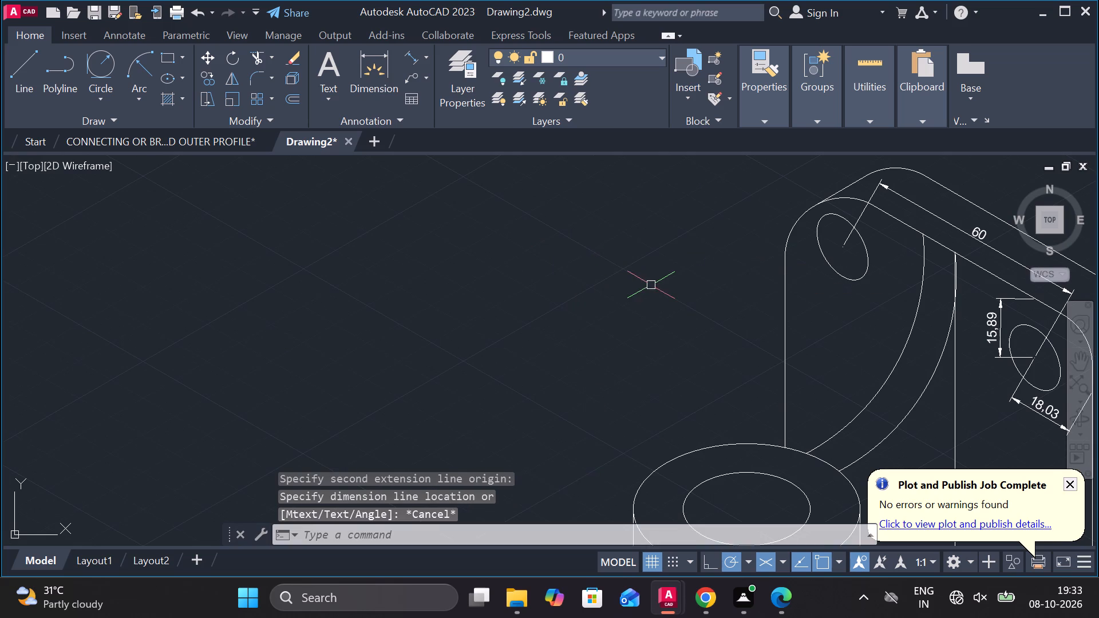
Draw a vertical construction line from the boss's top bore centre up past the upright plate's upper hole.
{"action": "middle_click_drag", "start_coordinate": [643, 274], "coordinate": [552, 216]}
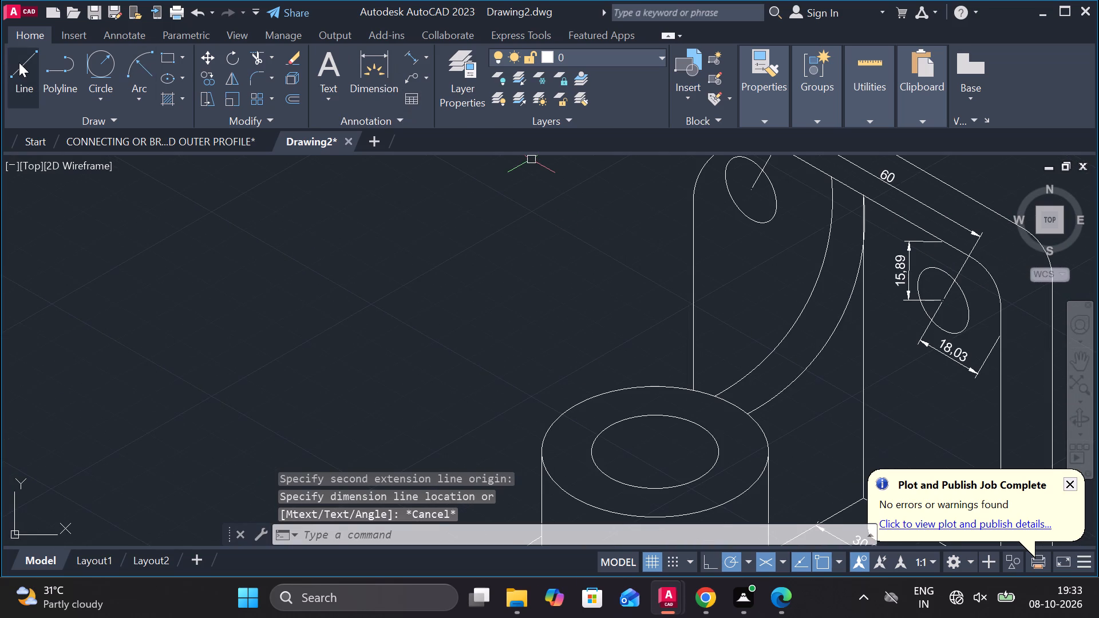
{"action": "left_click", "coordinate": [19, 62]}
{"action": "left_click", "coordinate": [659, 449]}
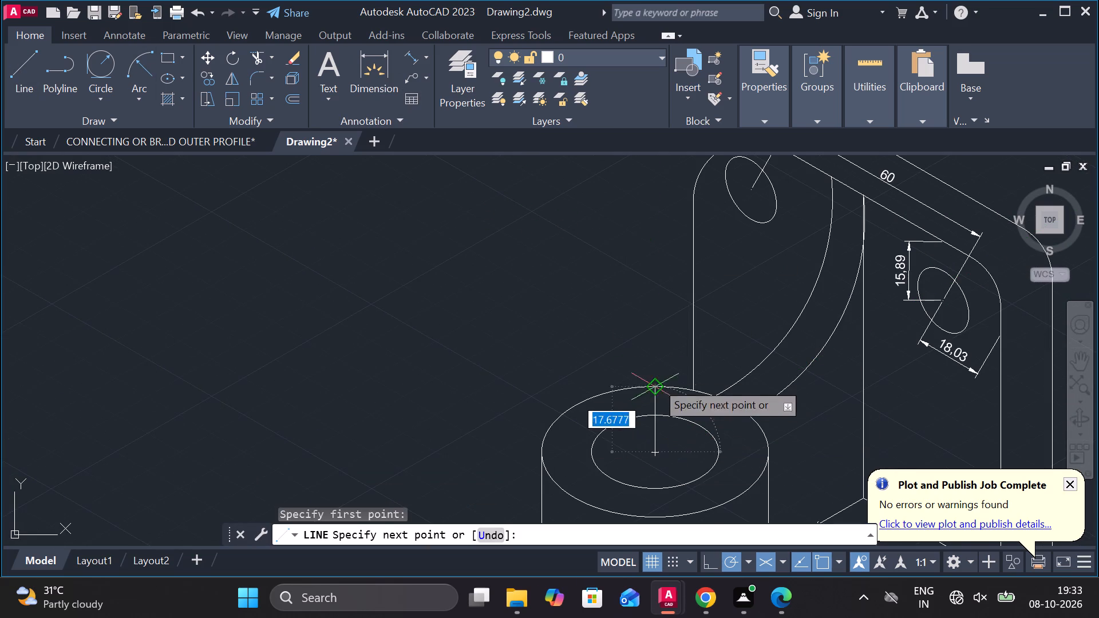
{"action": "middle_click_drag", "start_coordinate": [638, 228], "coordinate": [653, 344]}
{"action": "left_click", "coordinate": [678, 245]}
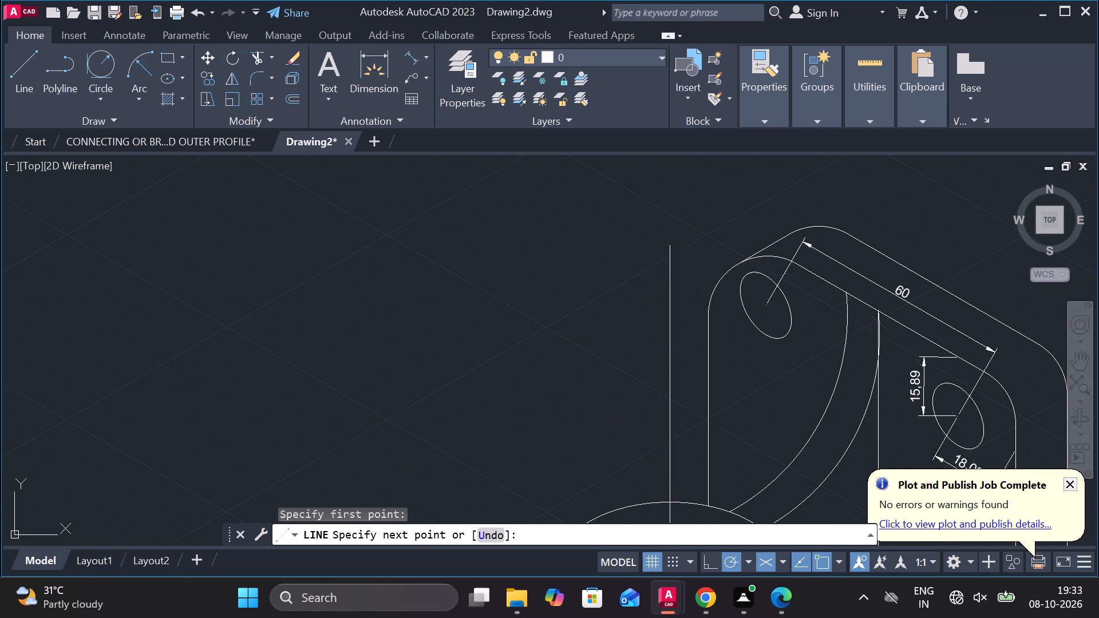
{"action": "key", "text": "Escape"}
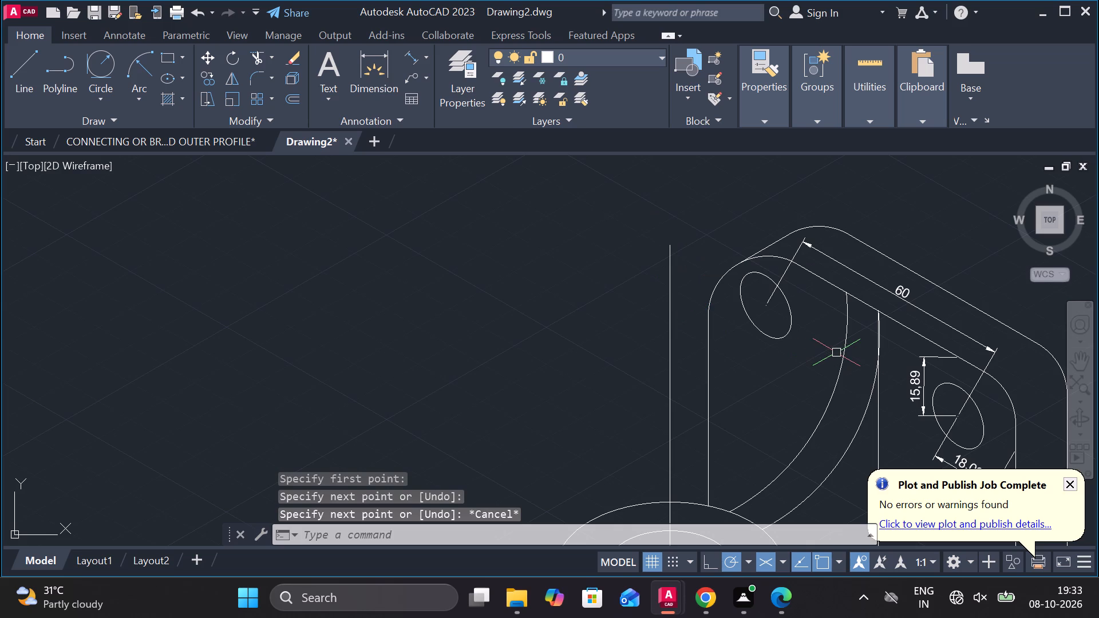
Draw a construction line from the midpoint of the plate's sloping front top edge along the 30-degree isometric axis, crossing the vertical line.
{"action": "key", "text": "l"}
{"action": "key", "text": "Return"}
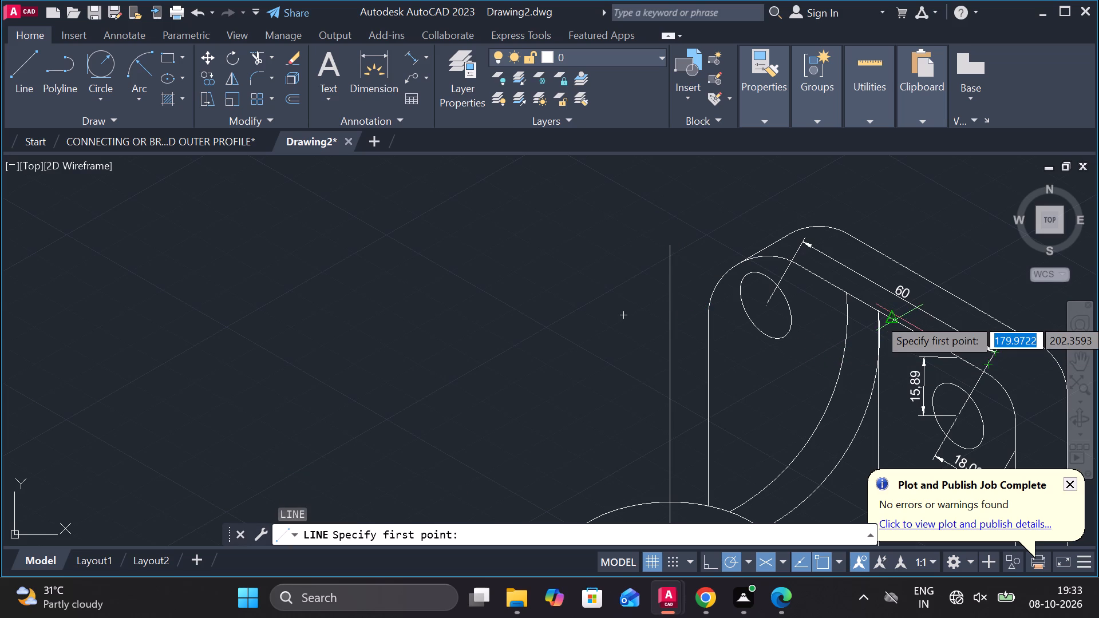
{"action": "left_click", "coordinate": [899, 318]}
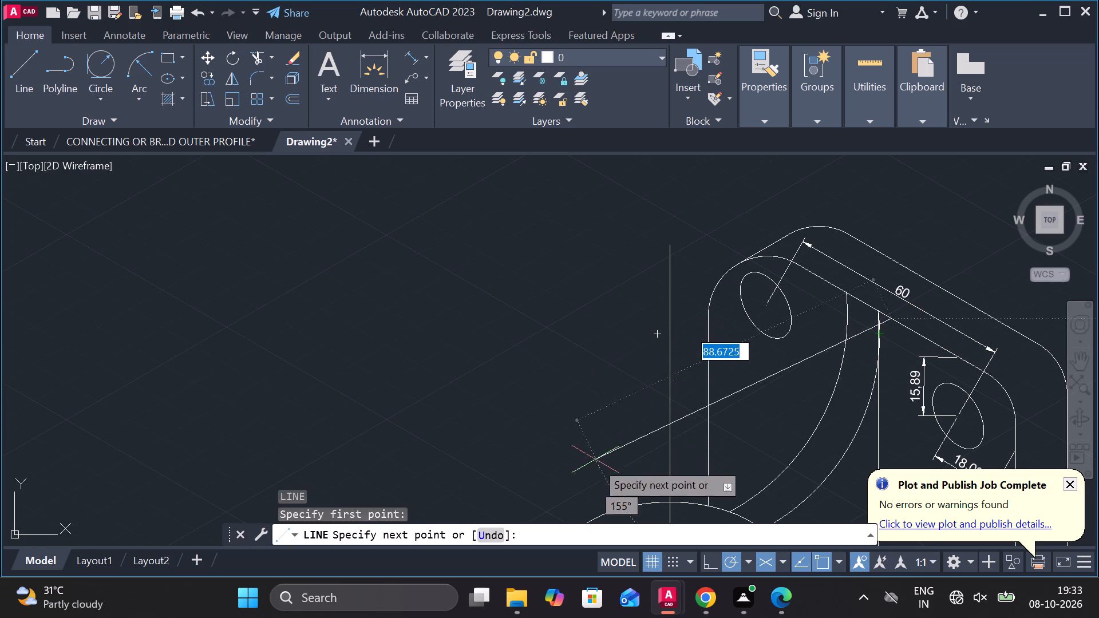
{"action": "left_click", "coordinate": [603, 487]}
{"action": "middle_click_drag", "start_coordinate": [578, 449], "coordinate": [492, 334]}
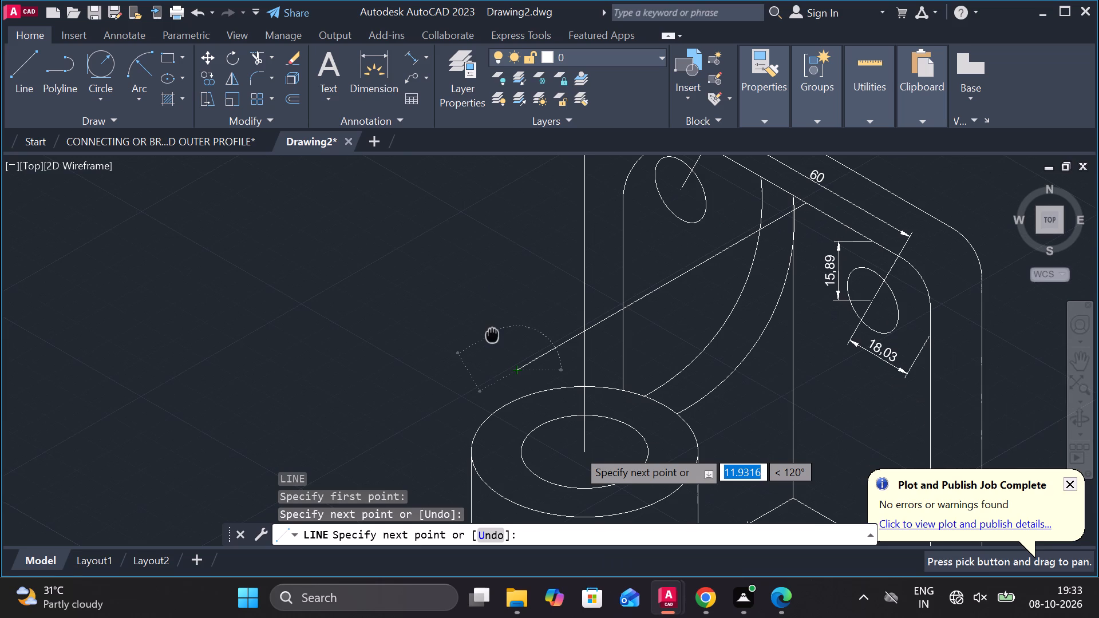
{"action": "key", "text": "Escape"}
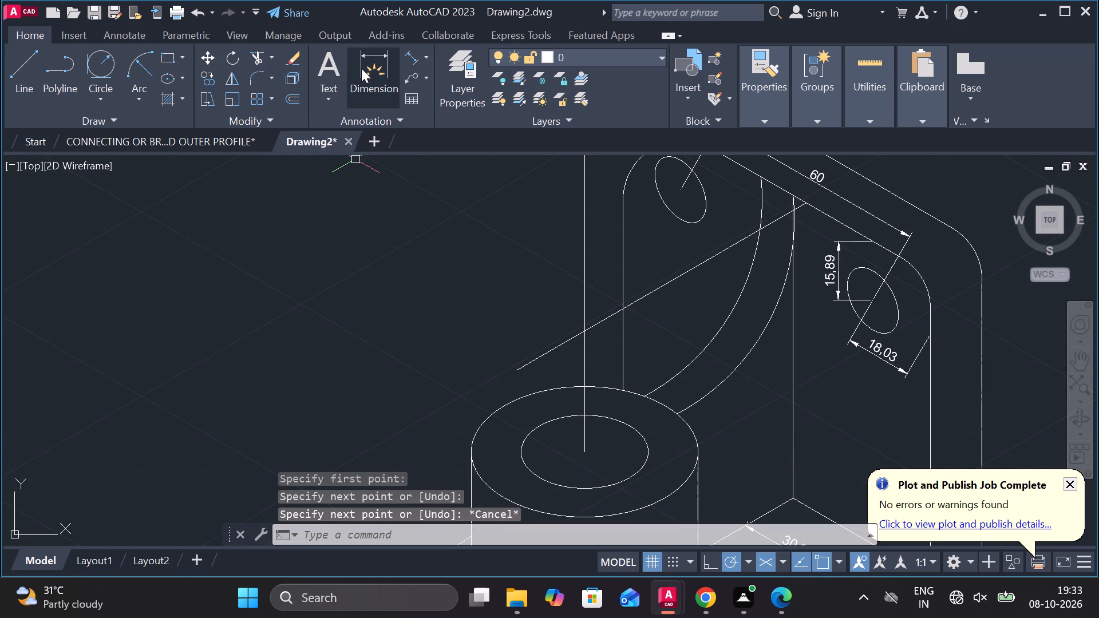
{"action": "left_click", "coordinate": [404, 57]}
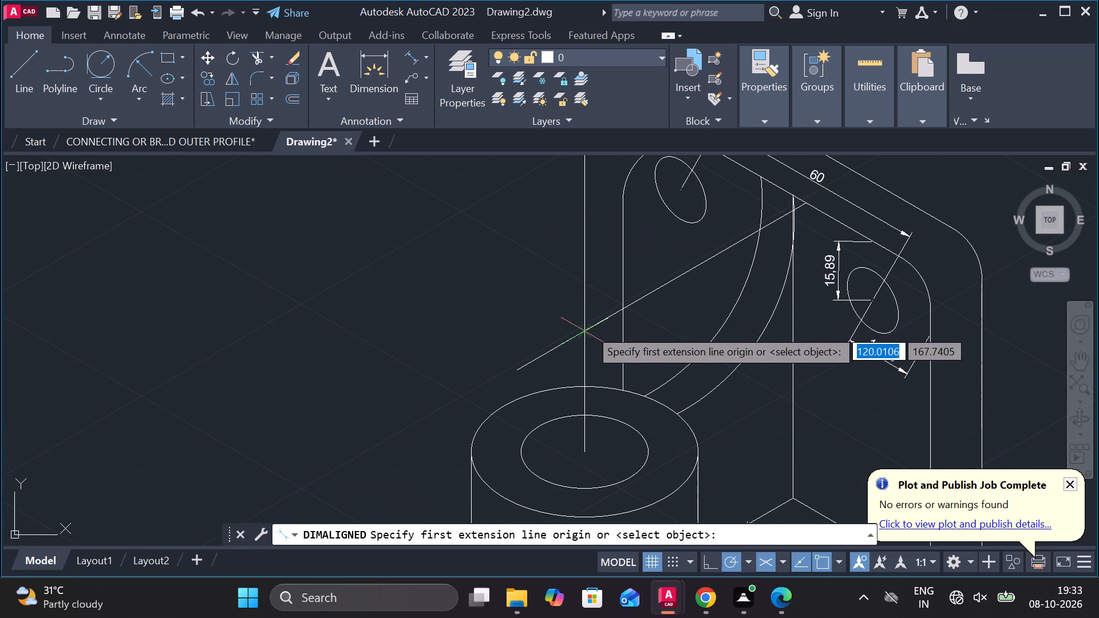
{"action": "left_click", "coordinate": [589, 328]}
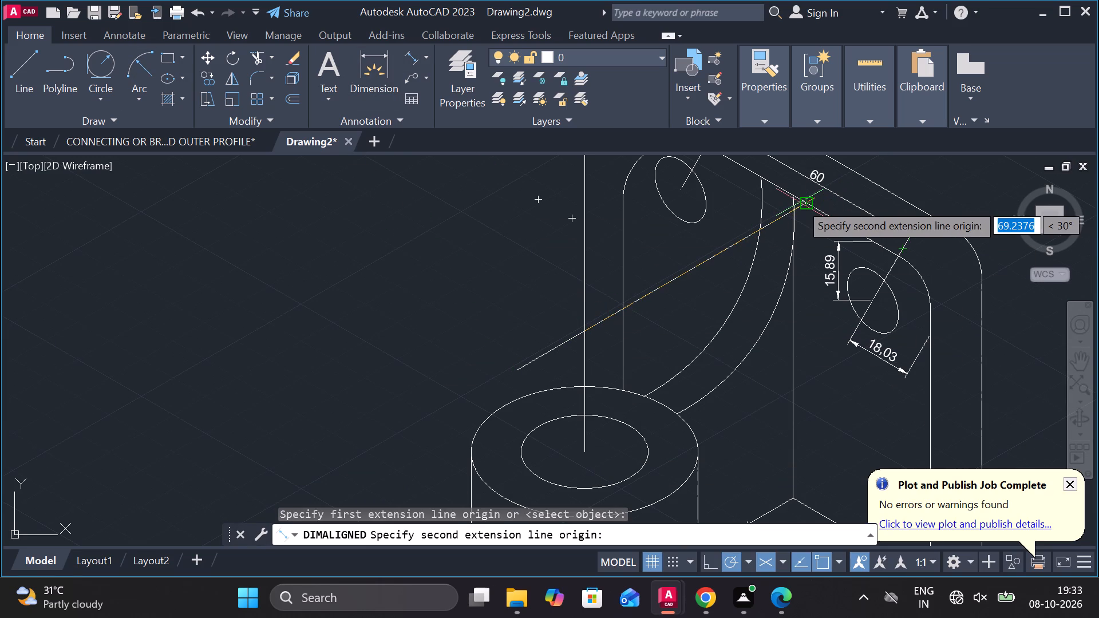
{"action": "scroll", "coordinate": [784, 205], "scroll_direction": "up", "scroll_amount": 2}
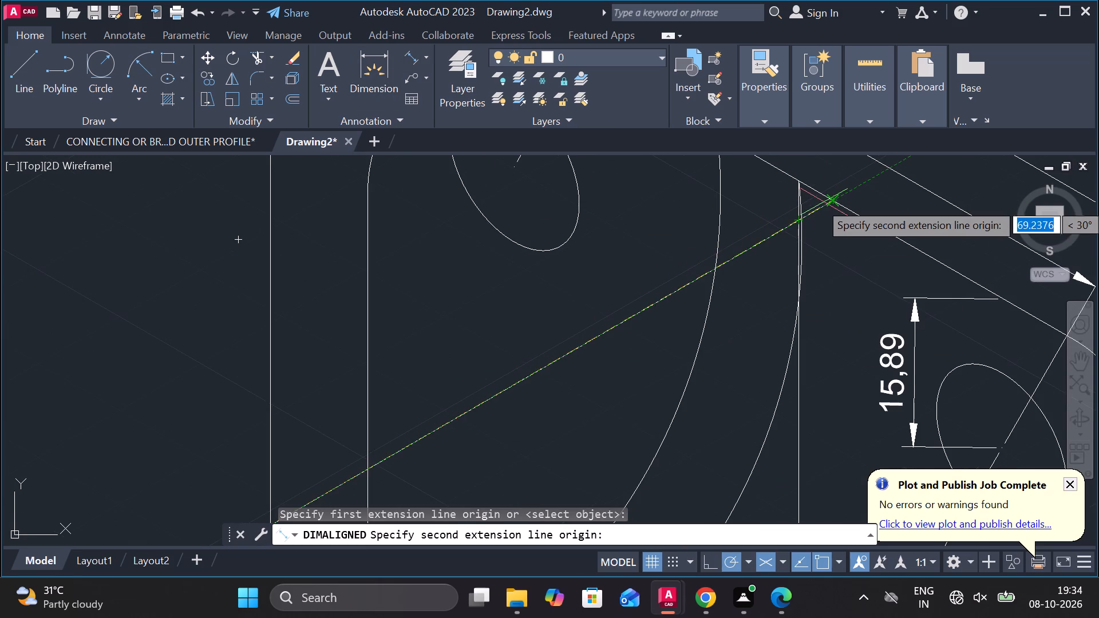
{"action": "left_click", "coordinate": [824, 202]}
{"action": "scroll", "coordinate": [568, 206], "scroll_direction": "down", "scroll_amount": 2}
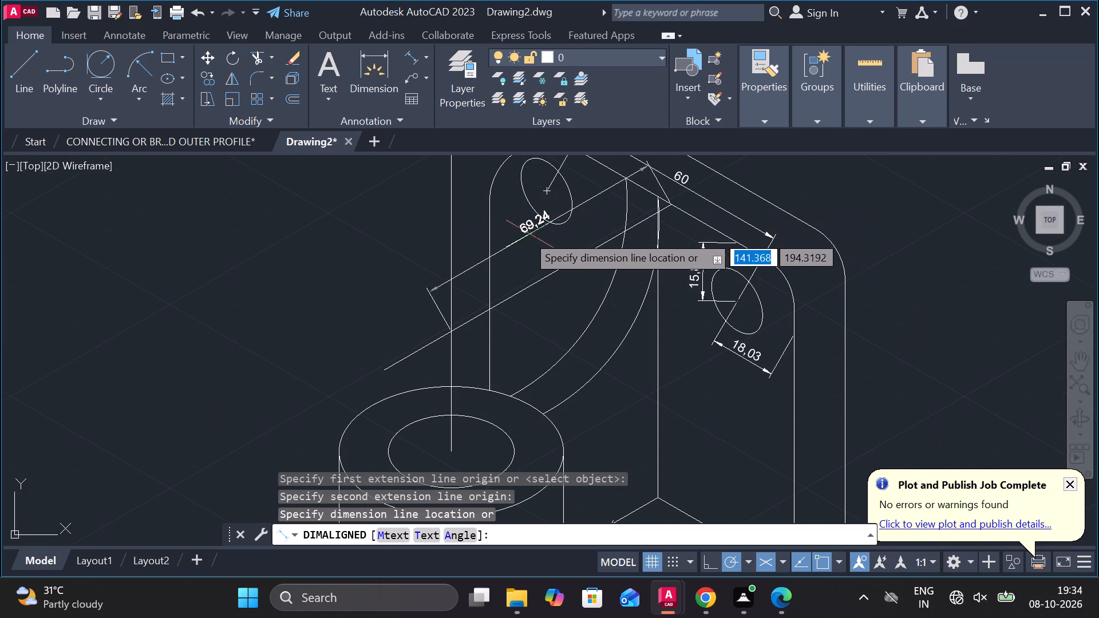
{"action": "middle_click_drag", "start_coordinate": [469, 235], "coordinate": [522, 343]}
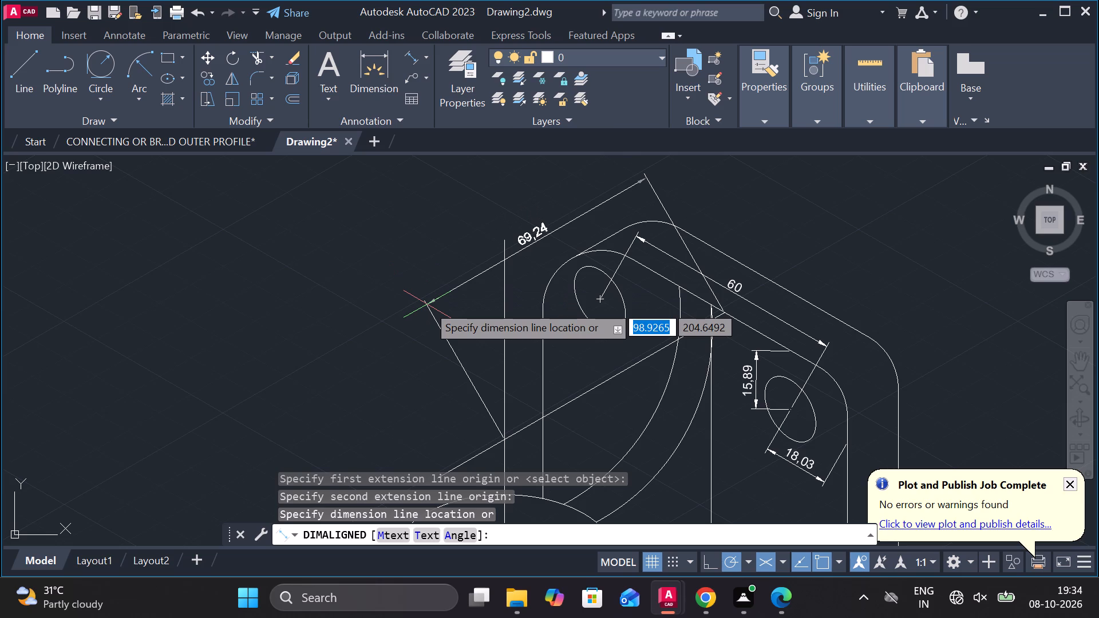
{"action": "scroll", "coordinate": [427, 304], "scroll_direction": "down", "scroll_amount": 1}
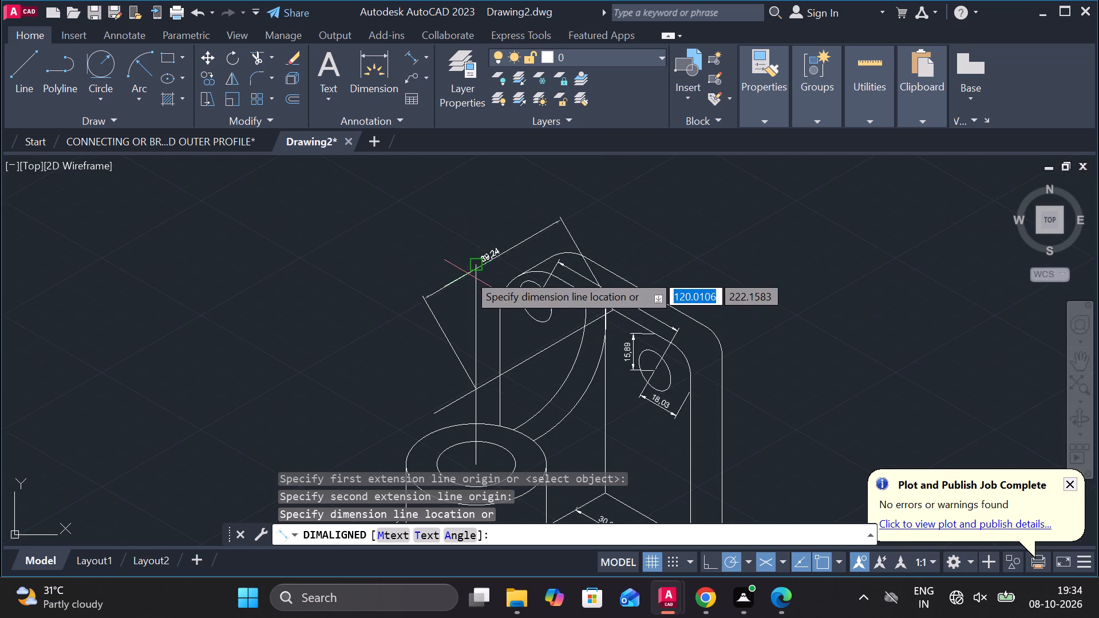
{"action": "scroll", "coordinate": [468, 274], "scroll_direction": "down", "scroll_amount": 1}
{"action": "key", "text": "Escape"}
Erase the vertical and the 30-degree construction lines crossing above the boss.
{"action": "middle_click_drag", "start_coordinate": [713, 345], "coordinate": [720, 329]}
{"action": "middle_click_drag", "start_coordinate": [379, 383], "coordinate": [549, 322]}
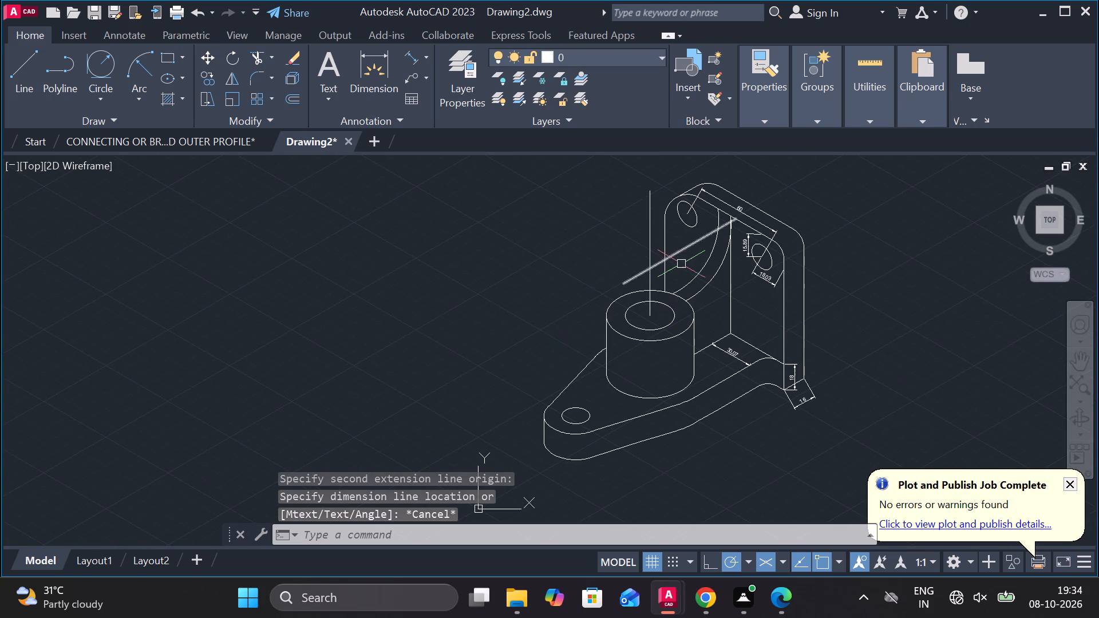
{"action": "left_click", "coordinate": [675, 251]}
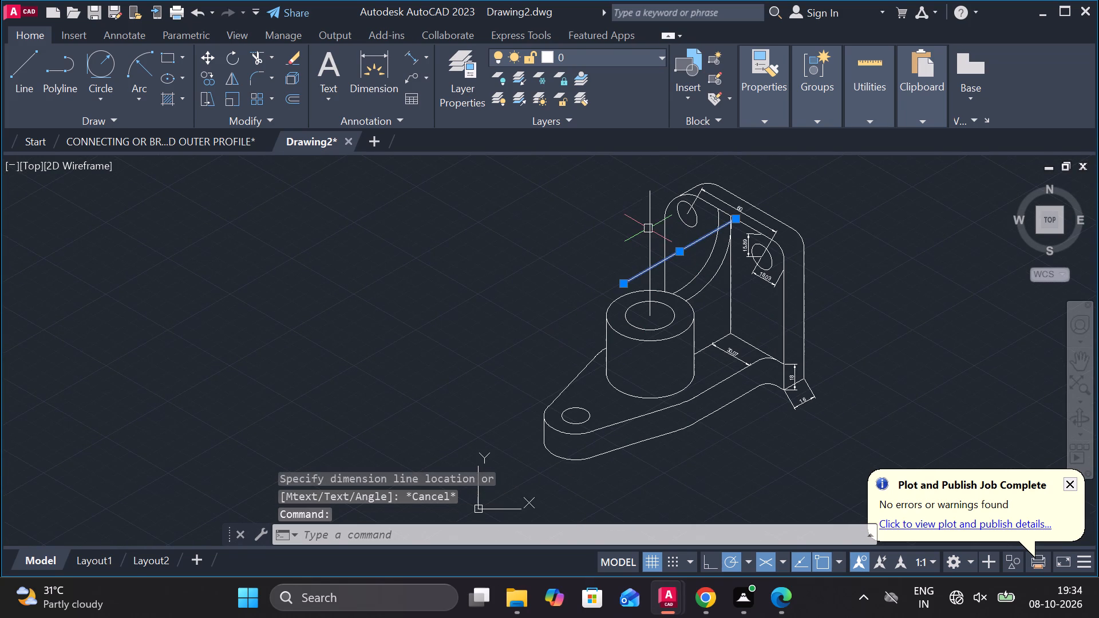
{"action": "left_click", "coordinate": [646, 212]}
{"action": "type", "text": "E"}
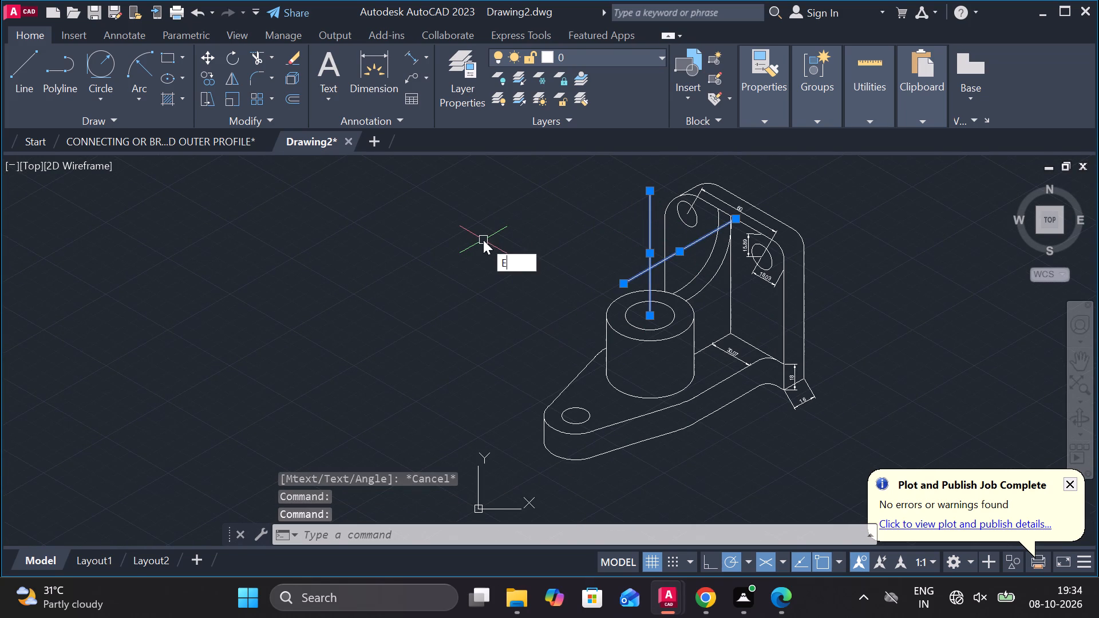
{"action": "key", "text": "space"}
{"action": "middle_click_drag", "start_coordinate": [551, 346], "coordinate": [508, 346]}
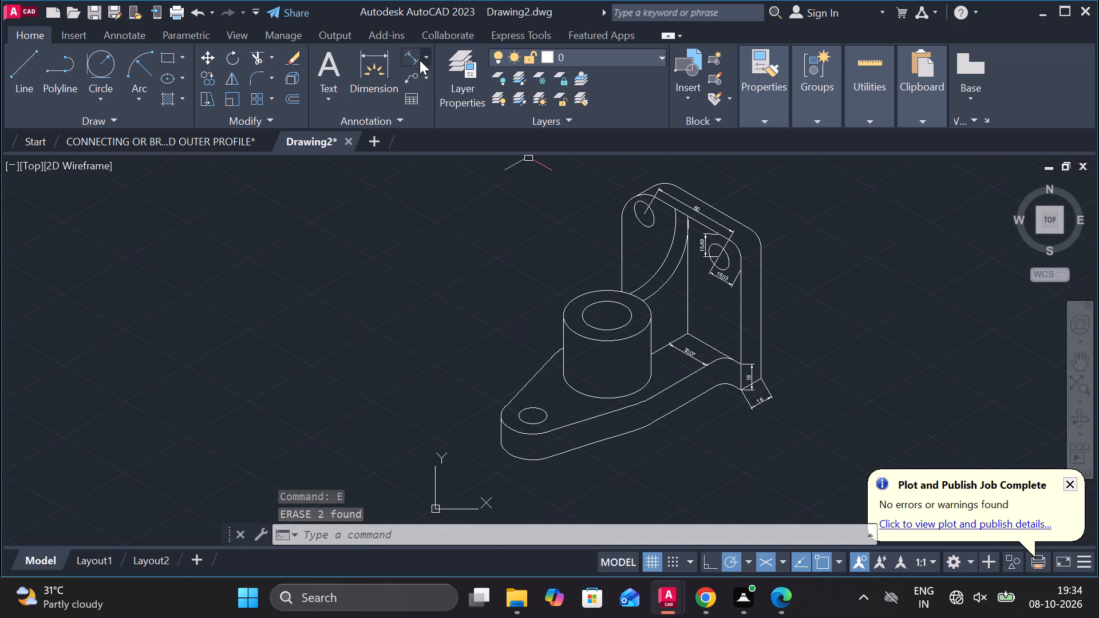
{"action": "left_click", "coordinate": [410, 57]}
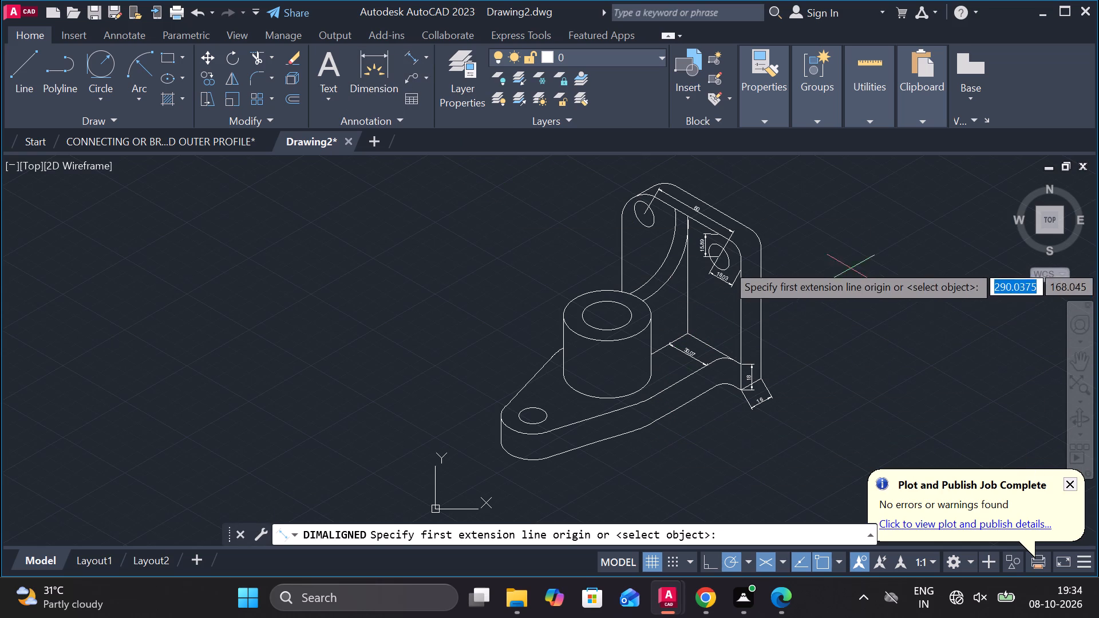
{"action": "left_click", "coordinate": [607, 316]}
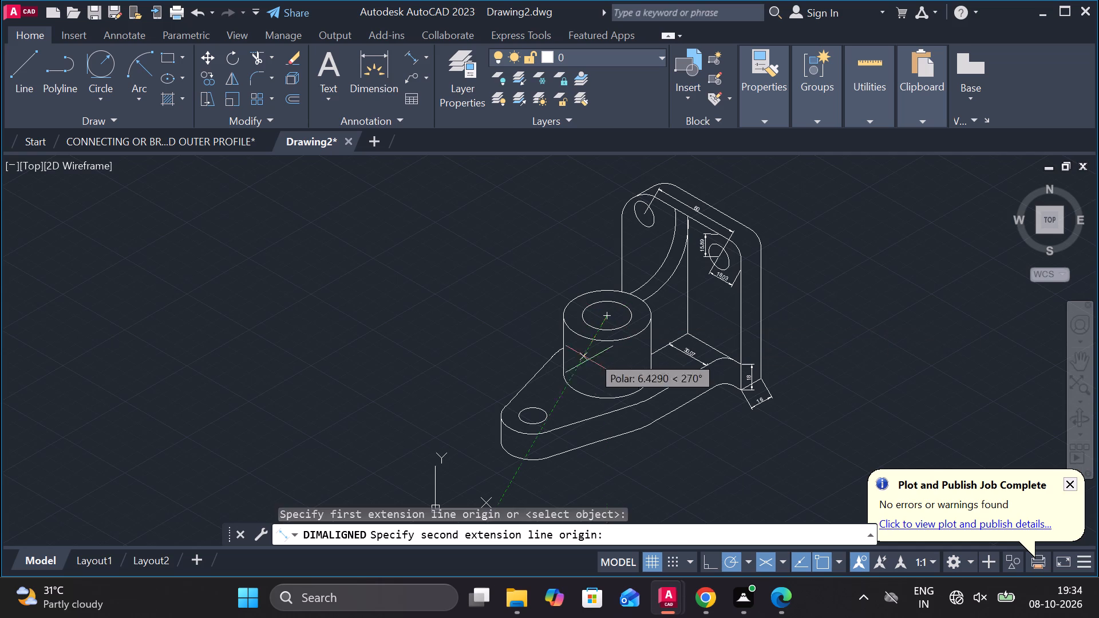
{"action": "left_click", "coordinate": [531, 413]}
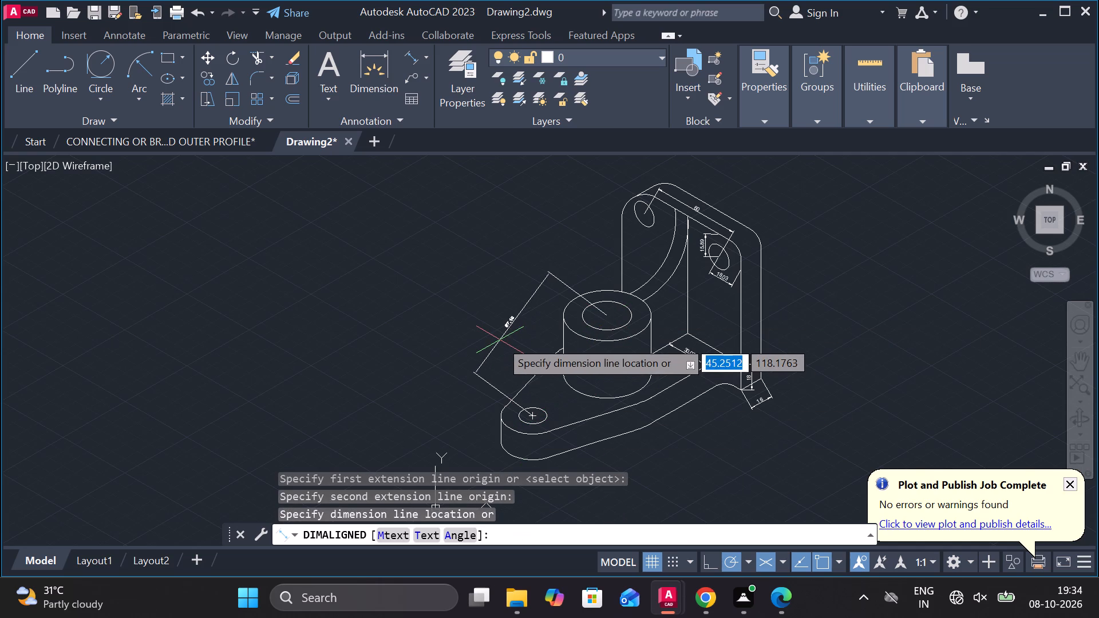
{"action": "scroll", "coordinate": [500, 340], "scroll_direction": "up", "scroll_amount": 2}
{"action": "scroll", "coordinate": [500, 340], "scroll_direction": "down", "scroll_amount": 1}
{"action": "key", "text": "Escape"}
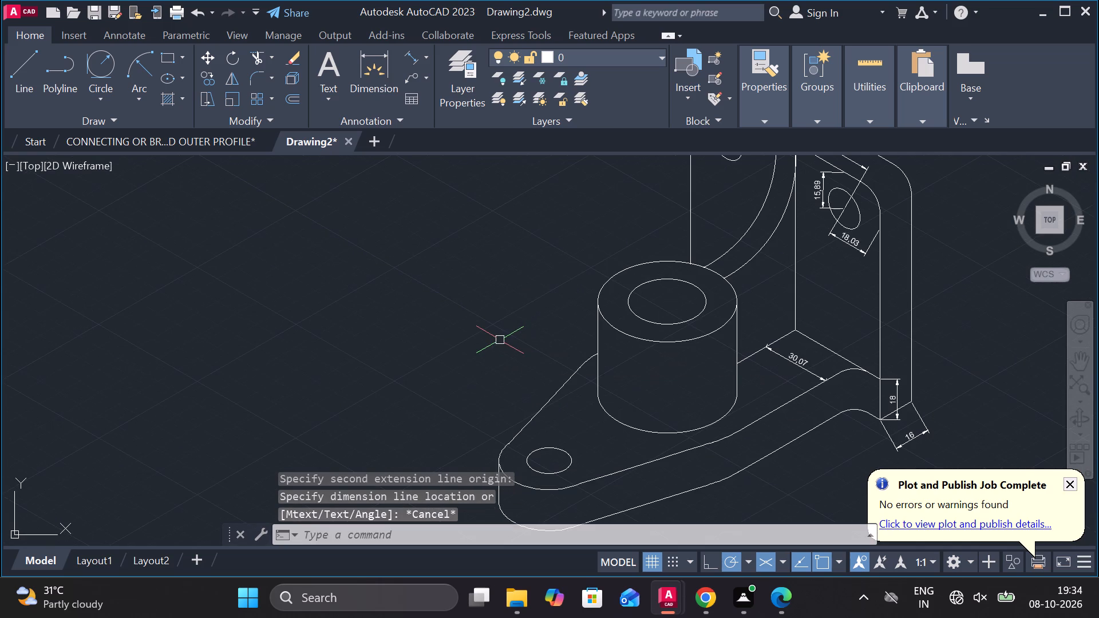
Draw vertical construction lines upward from the arm hole's centre and from the boss's top bore centre.
{"action": "left_click", "coordinate": [12, 54]}
{"action": "left_click", "coordinate": [547, 457]}
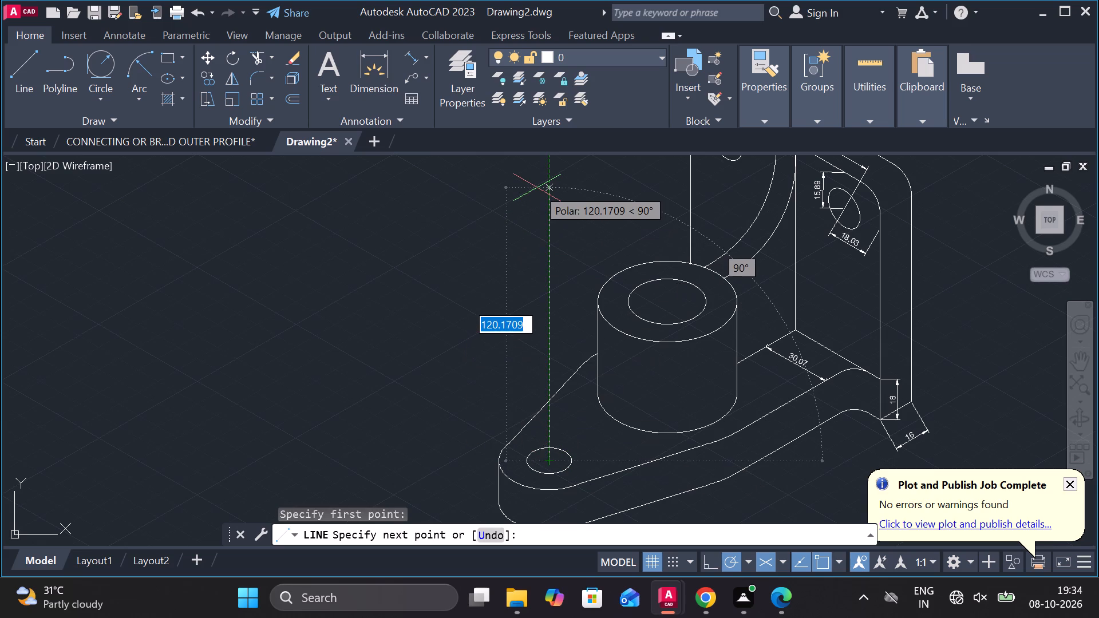
{"action": "left_click", "coordinate": [537, 193]}
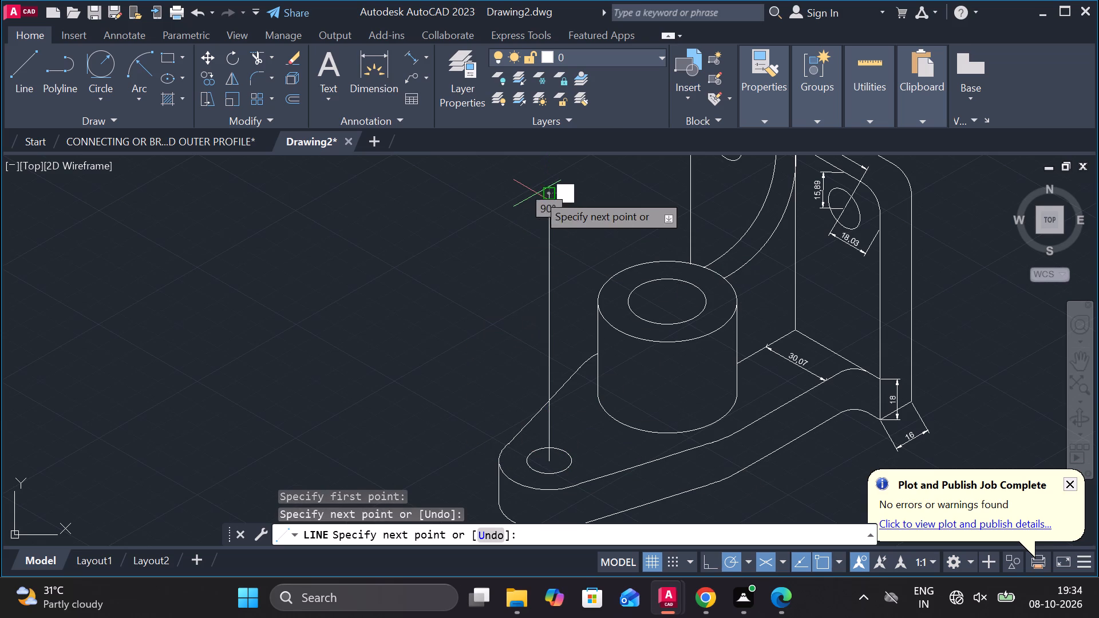
{"action": "key", "text": "Escape"}
{"action": "key", "text": "space"}
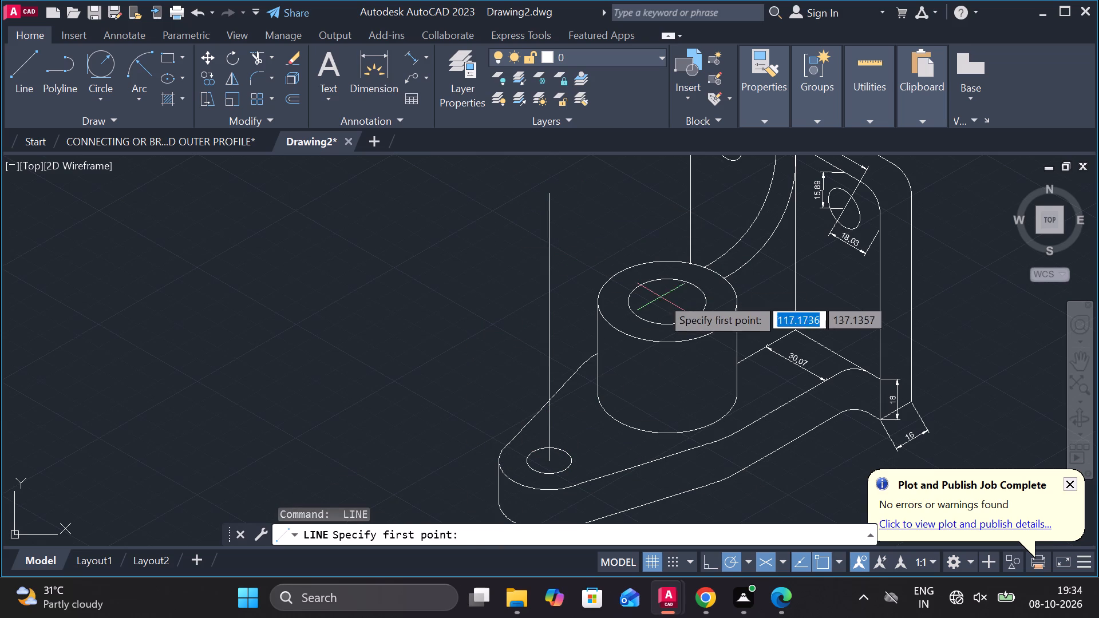
{"action": "left_click", "coordinate": [671, 300]}
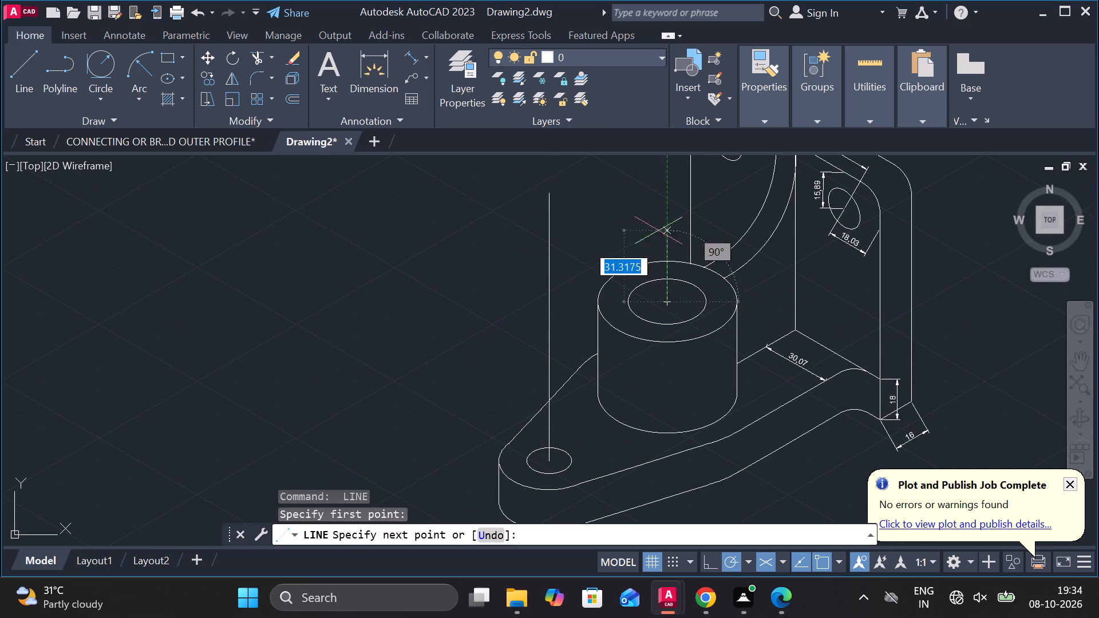
{"action": "middle_click_drag", "start_coordinate": [645, 197], "coordinate": [682, 262]}
{"action": "left_click", "coordinate": [696, 206]}
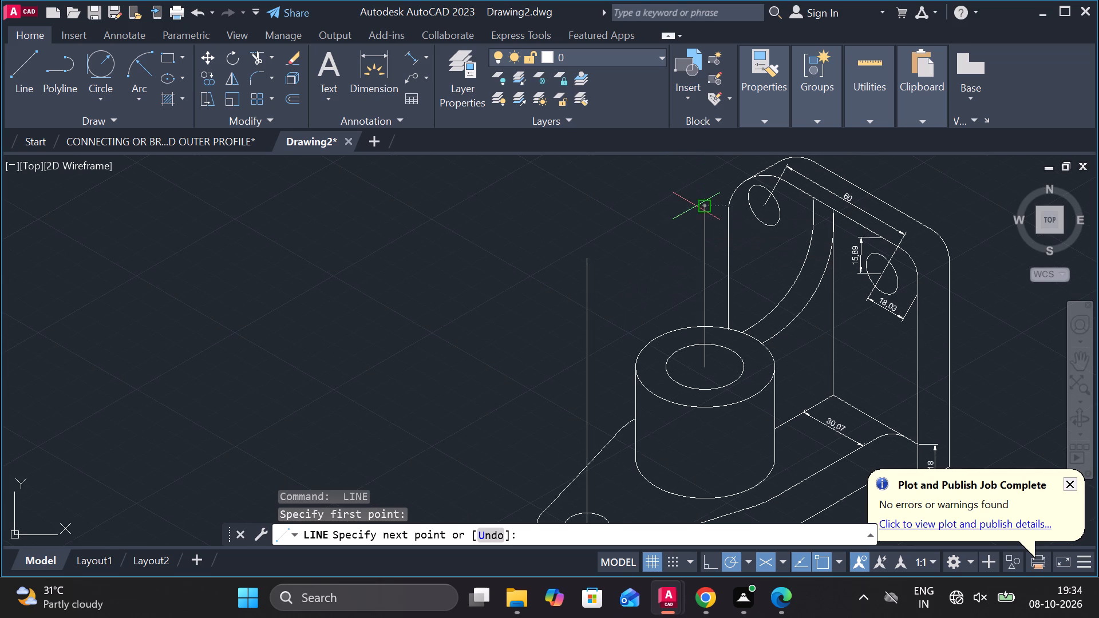
{"action": "key", "text": "Escape"}
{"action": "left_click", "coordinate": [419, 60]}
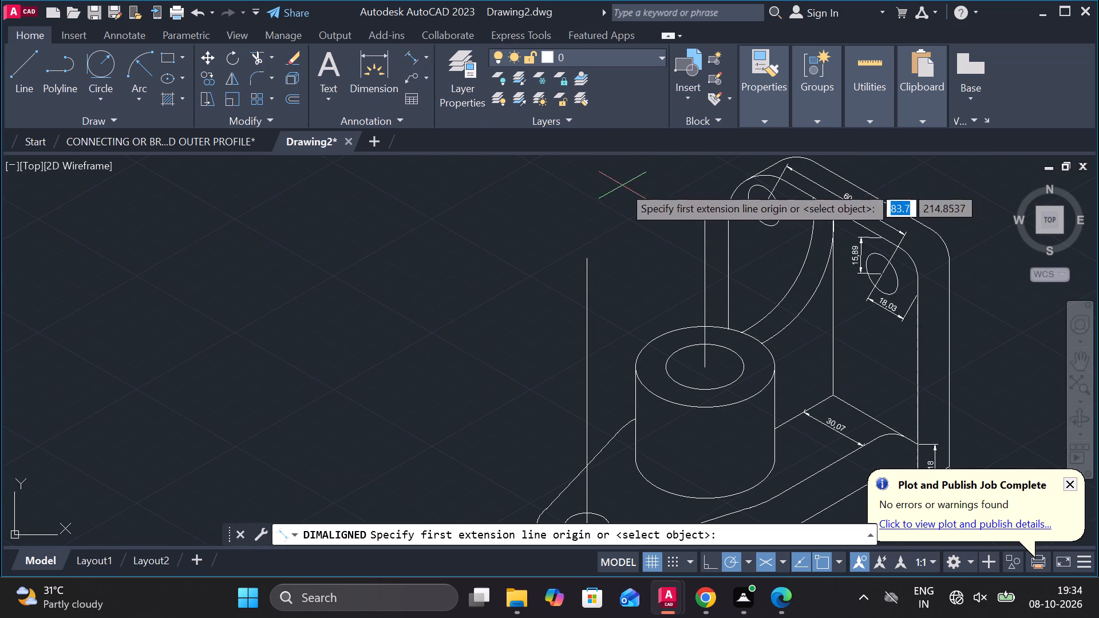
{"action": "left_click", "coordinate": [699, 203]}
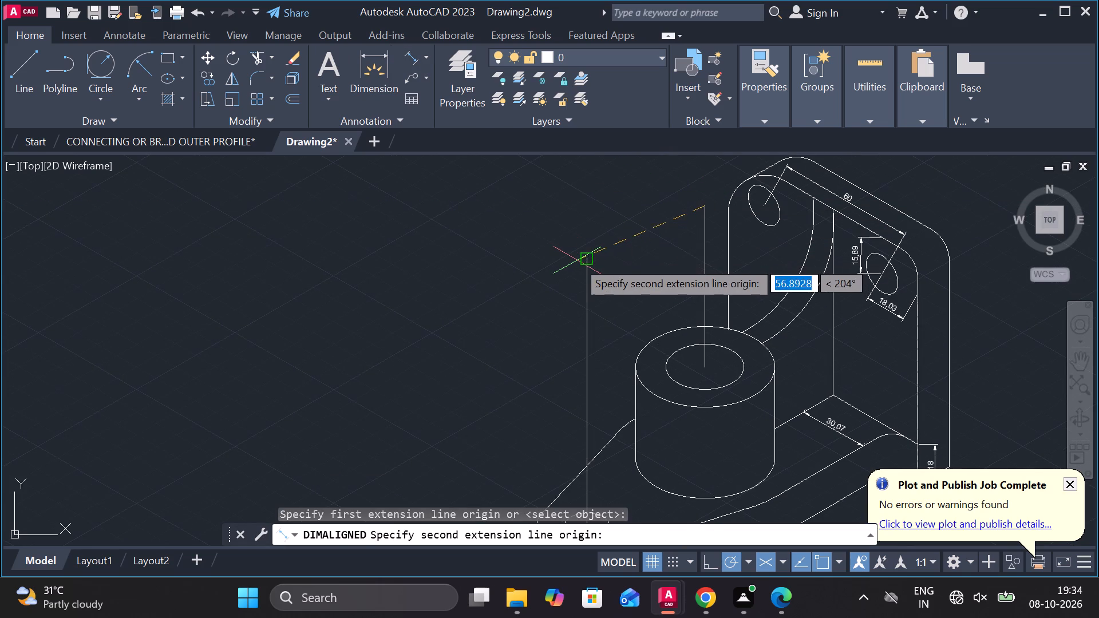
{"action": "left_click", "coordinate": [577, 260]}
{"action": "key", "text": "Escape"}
Add an aligned dimension from the boss's top bore centre along the 30-degree isometric axis to the arm hole's vertical line, placed outside the boss.
{"action": "key", "text": "space"}
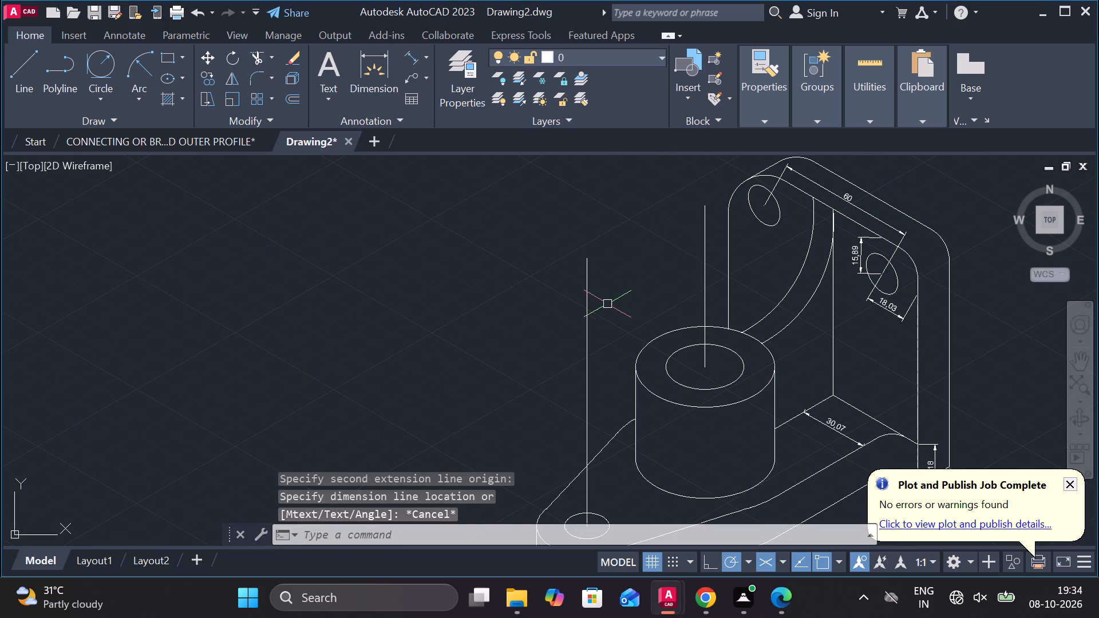
{"action": "left_click", "coordinate": [711, 361]}
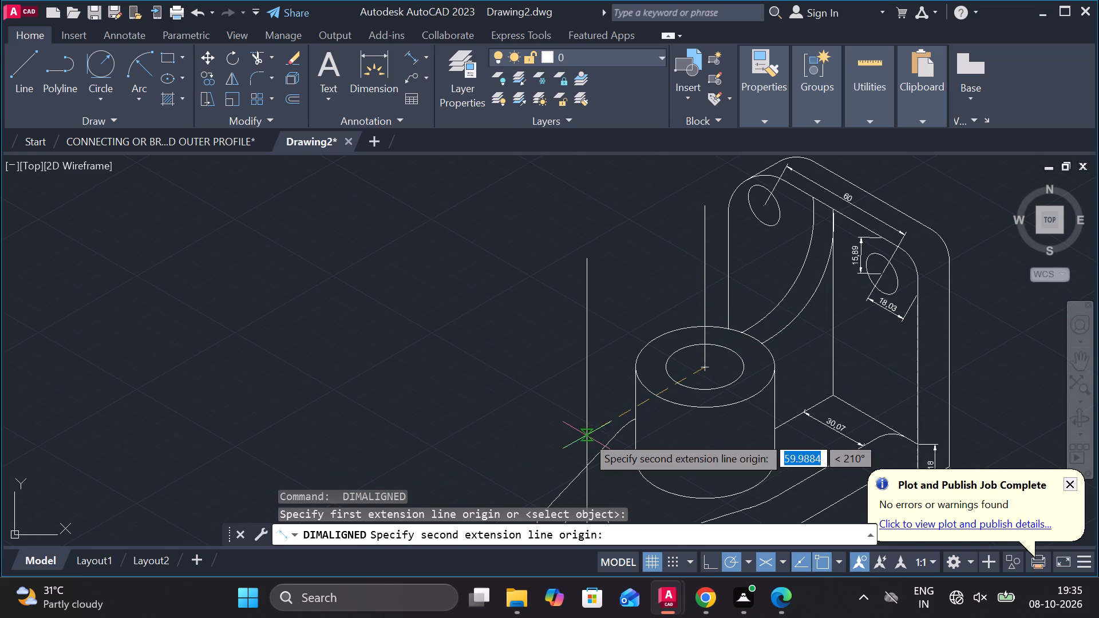
{"action": "left_click", "coordinate": [586, 435]}
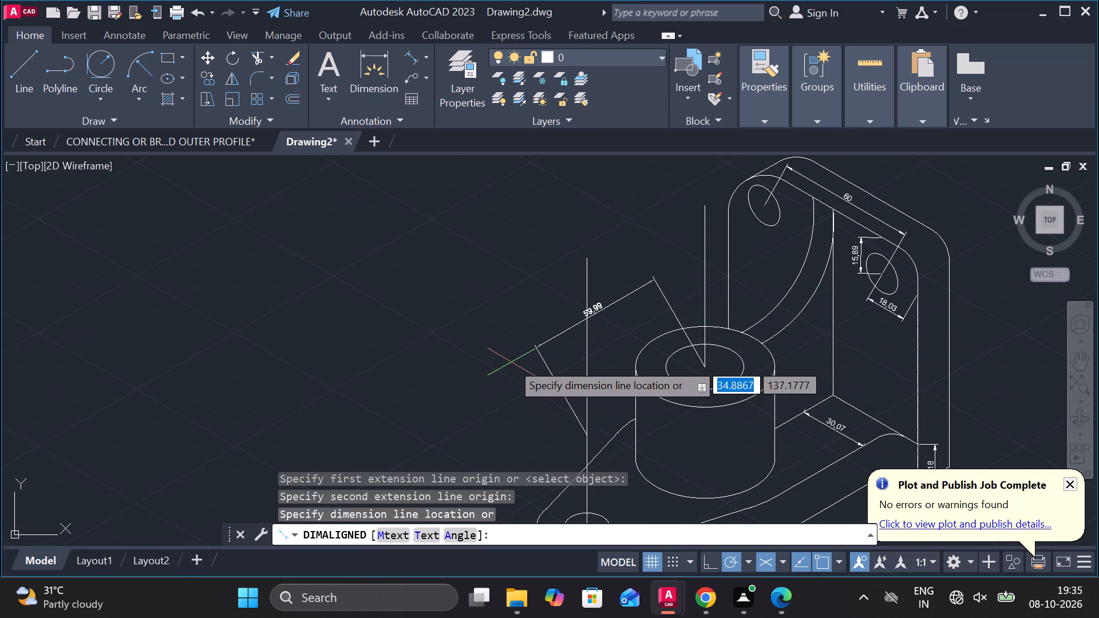
{"action": "left_click", "coordinate": [511, 362]}
{"action": "scroll", "coordinate": [493, 330], "scroll_direction": "down", "scroll_amount": 1}
{"action": "middle_click_drag", "start_coordinate": [491, 330], "coordinate": [468, 320]}
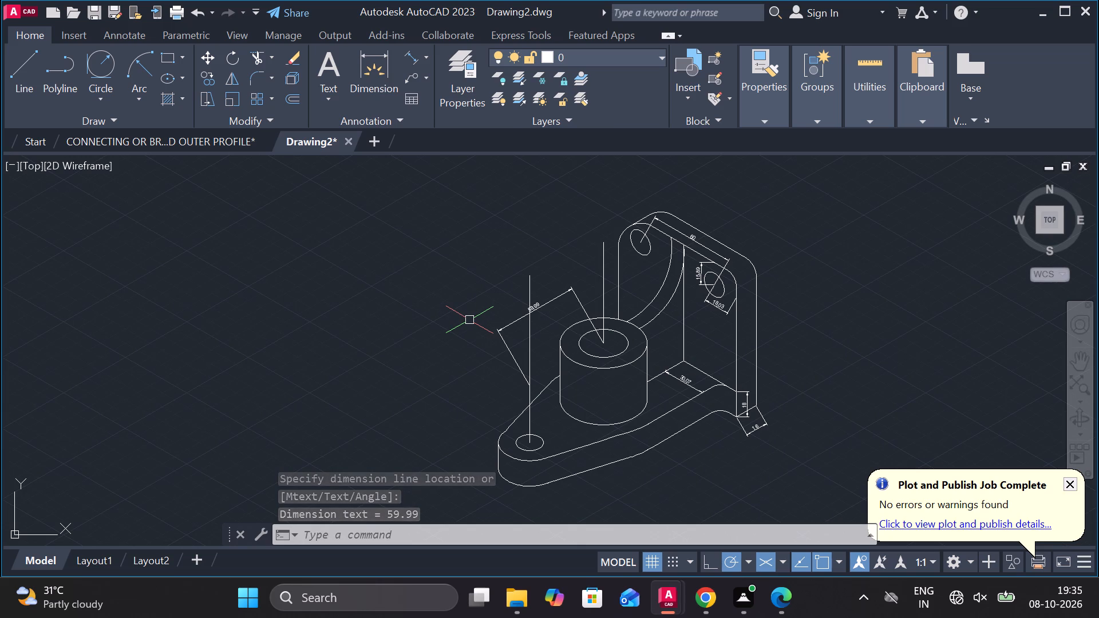
{"action": "key", "text": "Escape"}
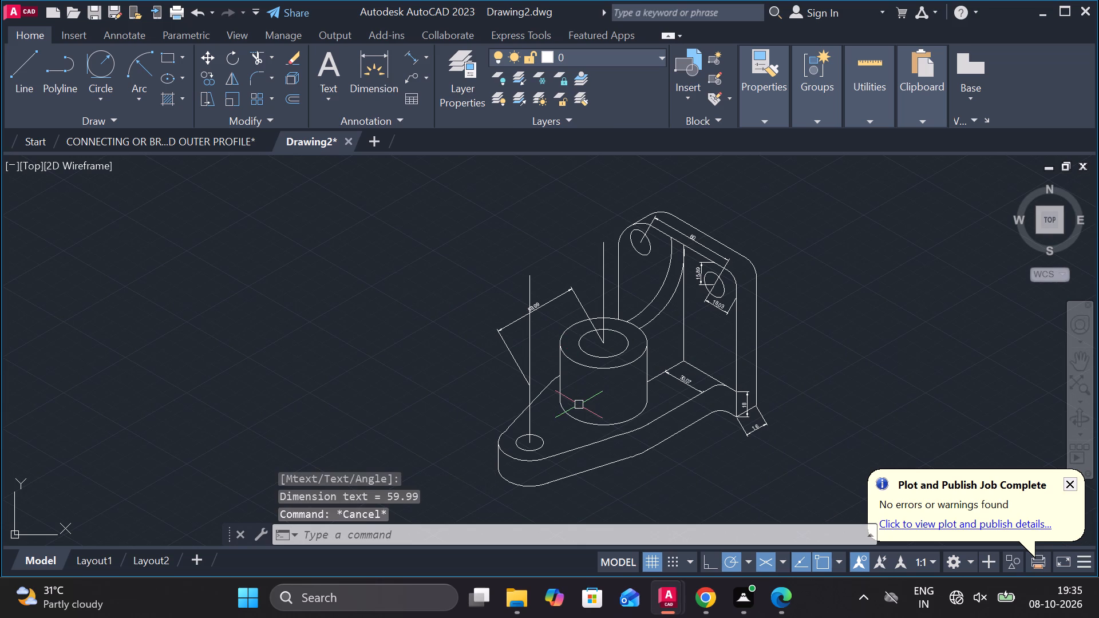
Trim the arm hole's vertical construction line above the arm's edge and trim away the whole vertical line above the bore centre.
{"action": "type", "text": "TR"}
{"action": "key", "text": "space"}
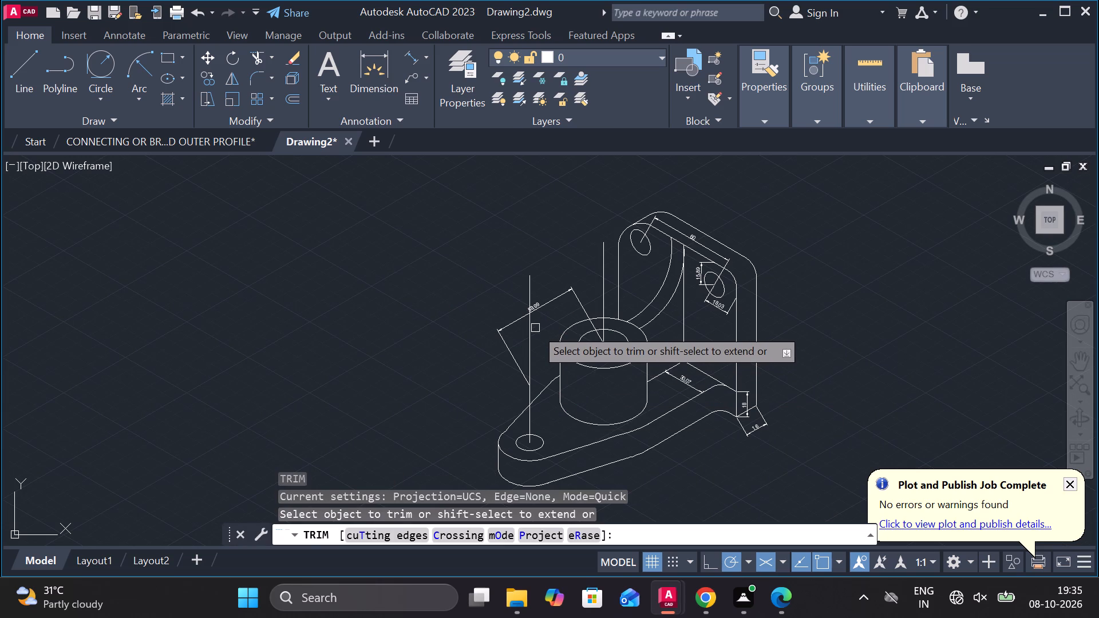
{"action": "left_click", "coordinate": [530, 334]}
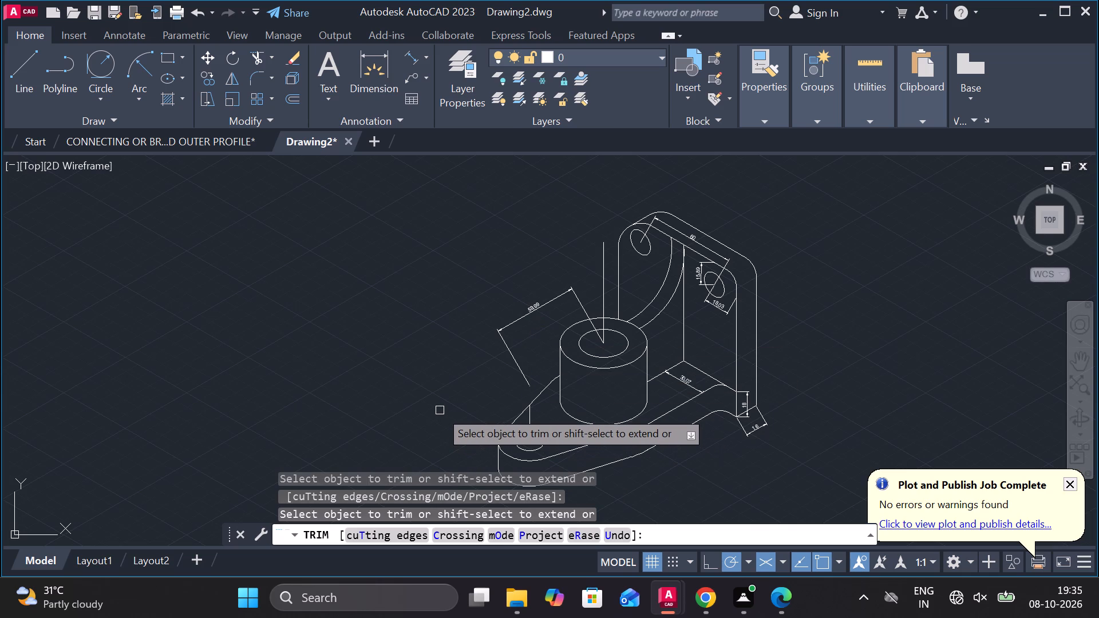
{"action": "scroll", "coordinate": [454, 320], "scroll_direction": "up", "scroll_amount": 1}
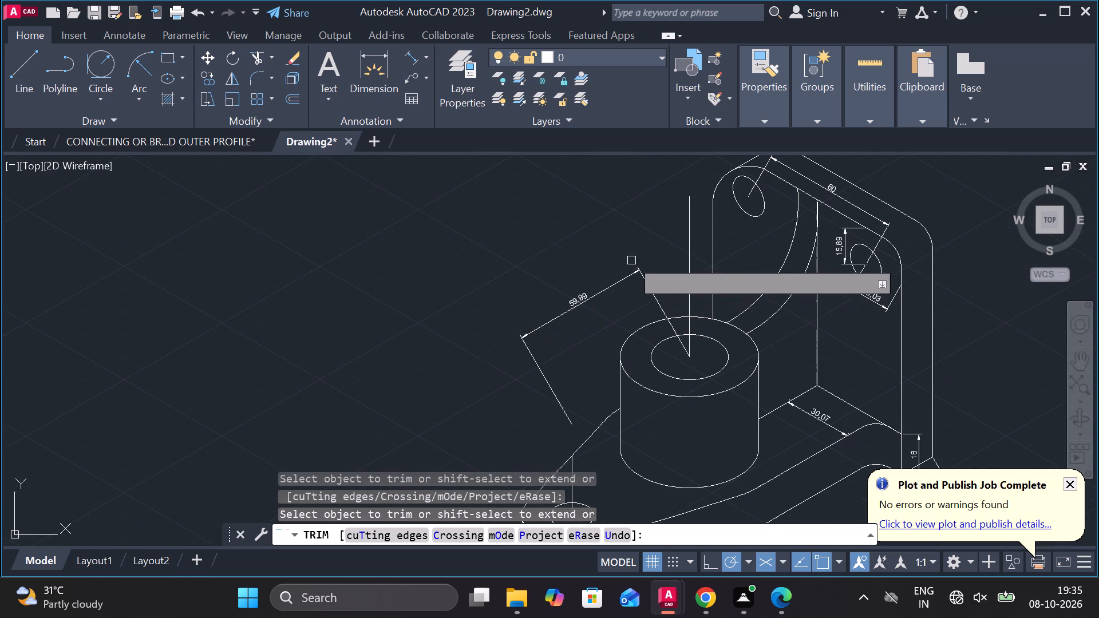
{"action": "middle_click_drag", "start_coordinate": [628, 227], "coordinate": [496, 259]}
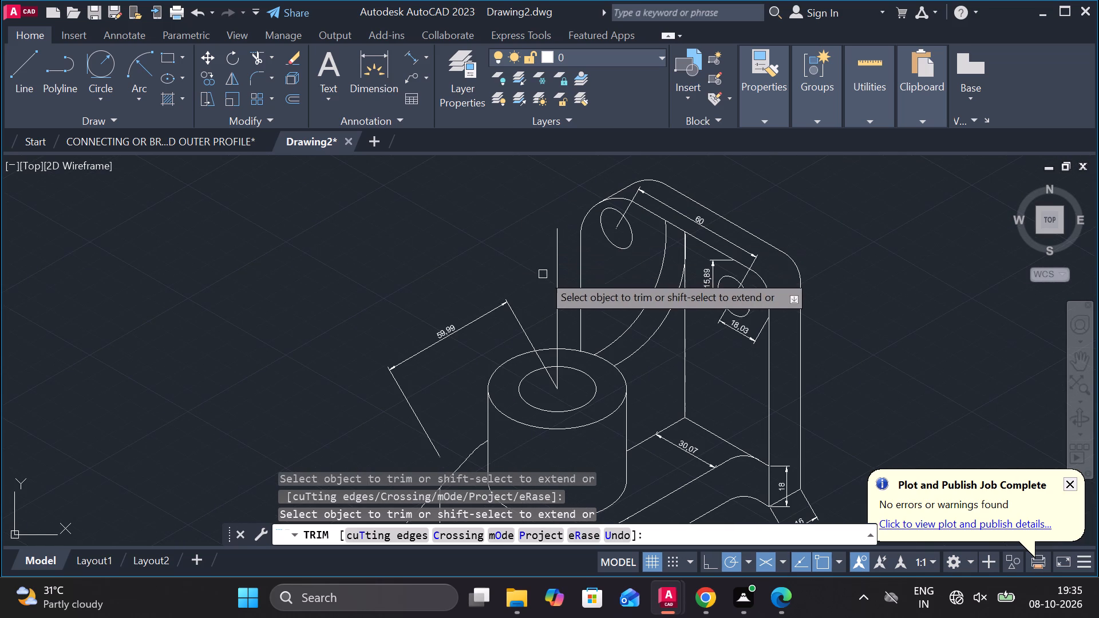
{"action": "left_click", "coordinate": [555, 254]}
{"action": "scroll", "coordinate": [552, 381], "scroll_direction": "up", "scroll_amount": 2}
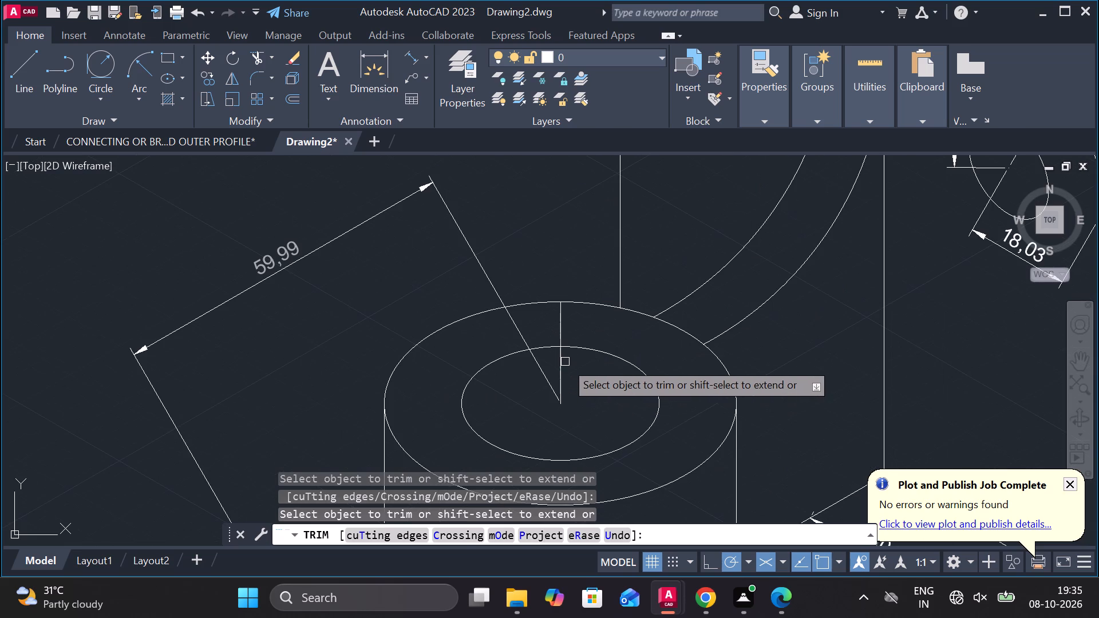
{"action": "left_click", "coordinate": [565, 362]}
{"action": "left_click", "coordinate": [558, 366]}
{"action": "left_click", "coordinate": [563, 321]}
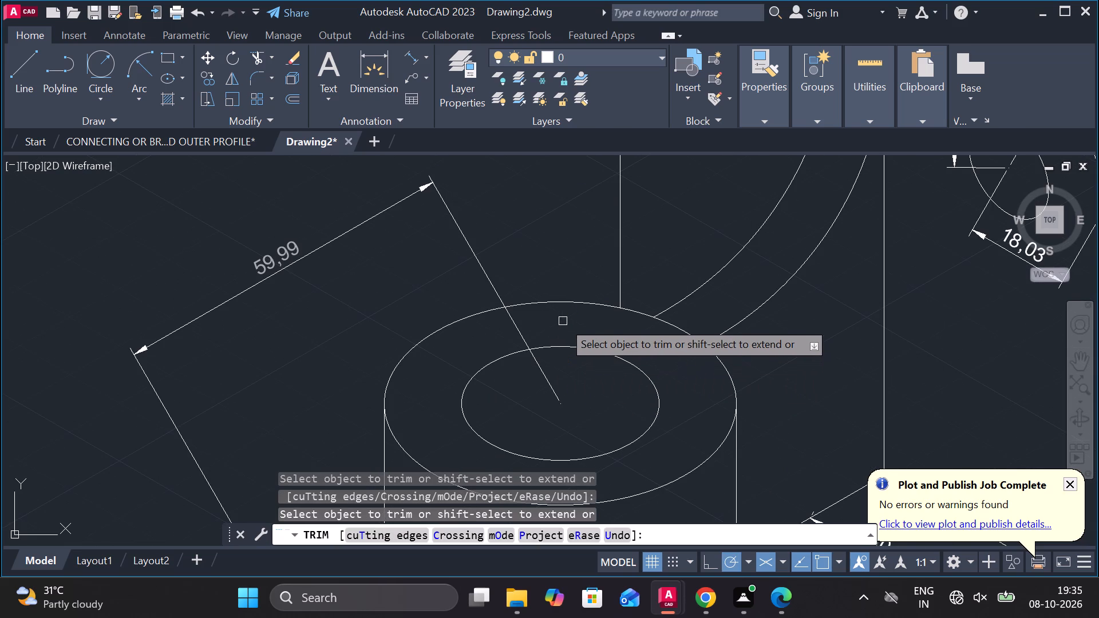
{"action": "scroll", "coordinate": [563, 307], "scroll_direction": "down", "scroll_amount": 3}
{"action": "key", "text": "Escape"}
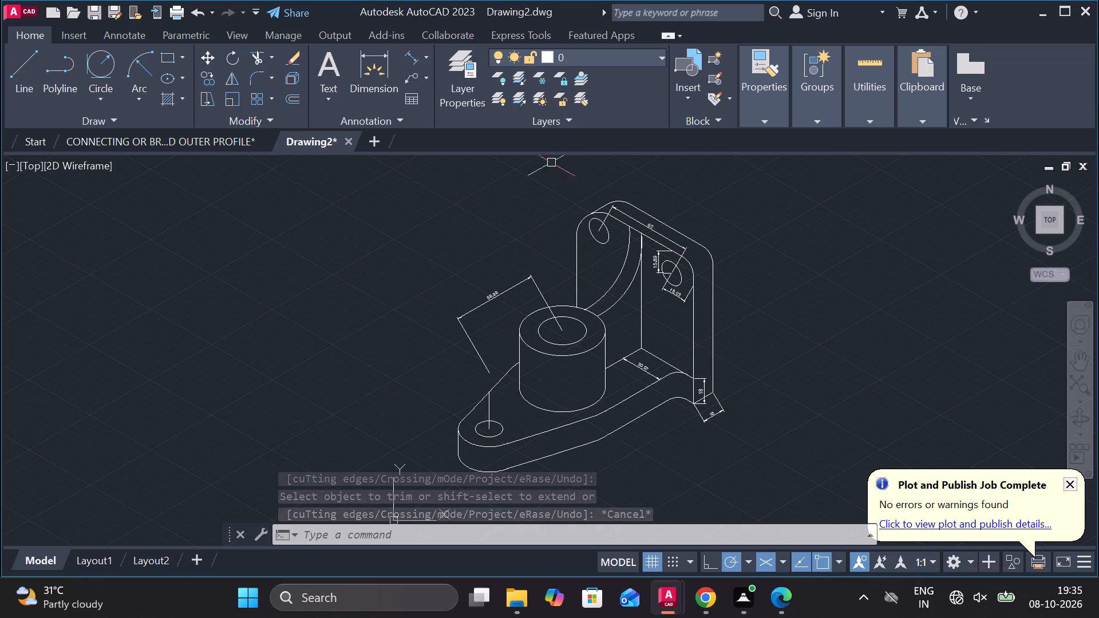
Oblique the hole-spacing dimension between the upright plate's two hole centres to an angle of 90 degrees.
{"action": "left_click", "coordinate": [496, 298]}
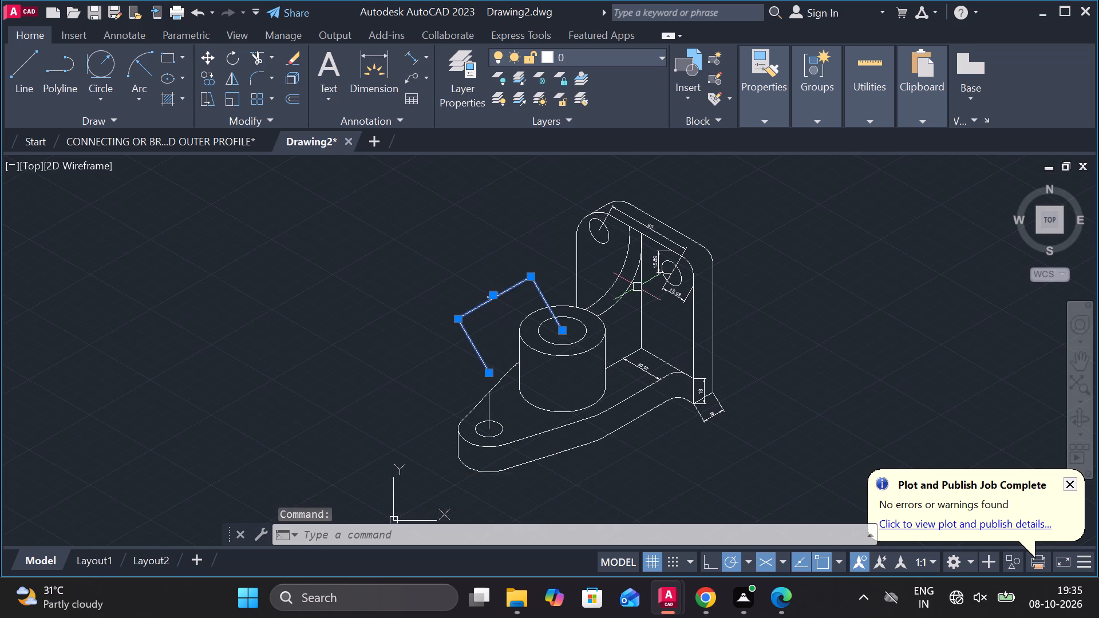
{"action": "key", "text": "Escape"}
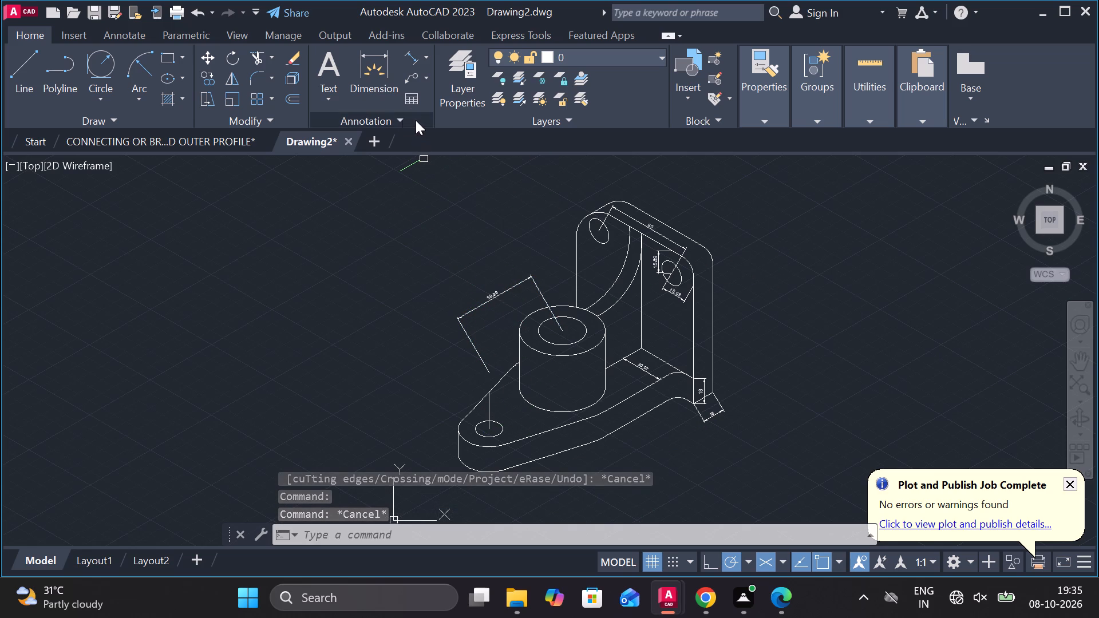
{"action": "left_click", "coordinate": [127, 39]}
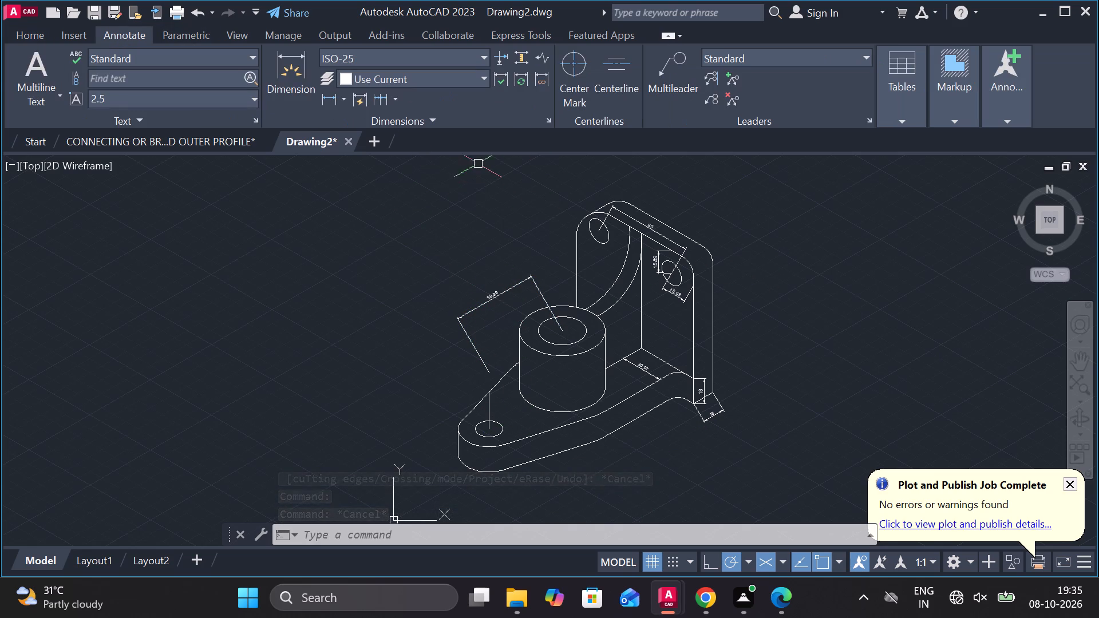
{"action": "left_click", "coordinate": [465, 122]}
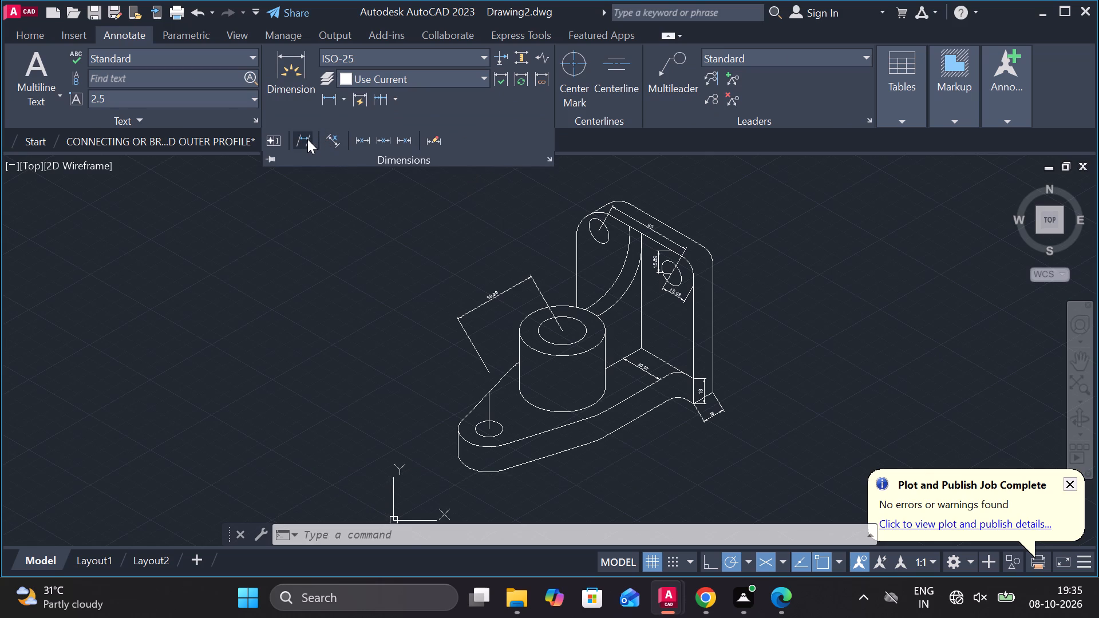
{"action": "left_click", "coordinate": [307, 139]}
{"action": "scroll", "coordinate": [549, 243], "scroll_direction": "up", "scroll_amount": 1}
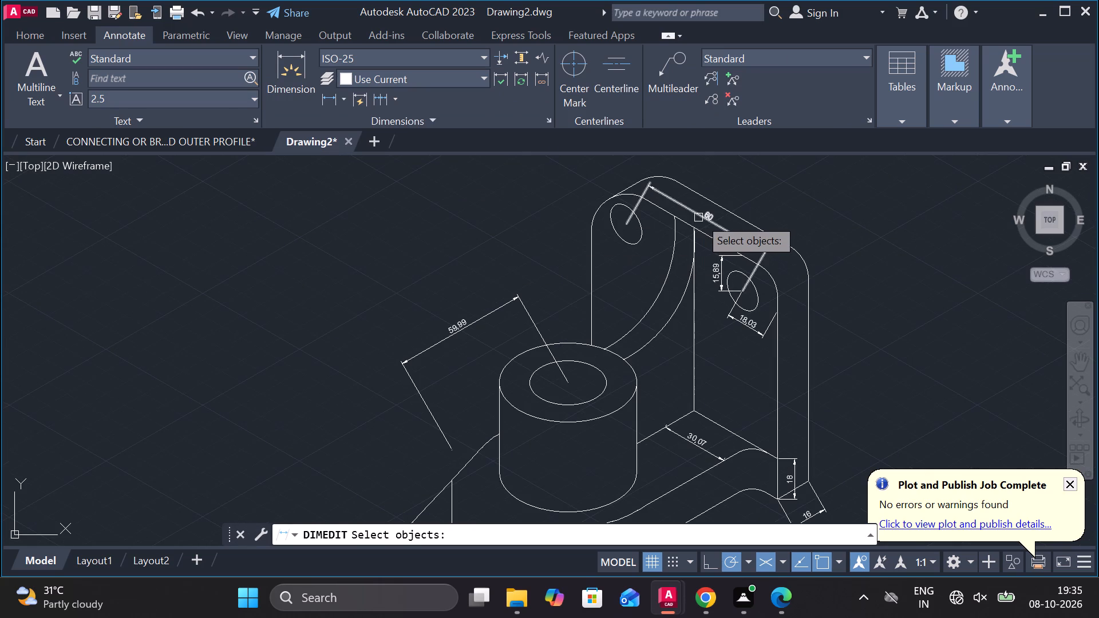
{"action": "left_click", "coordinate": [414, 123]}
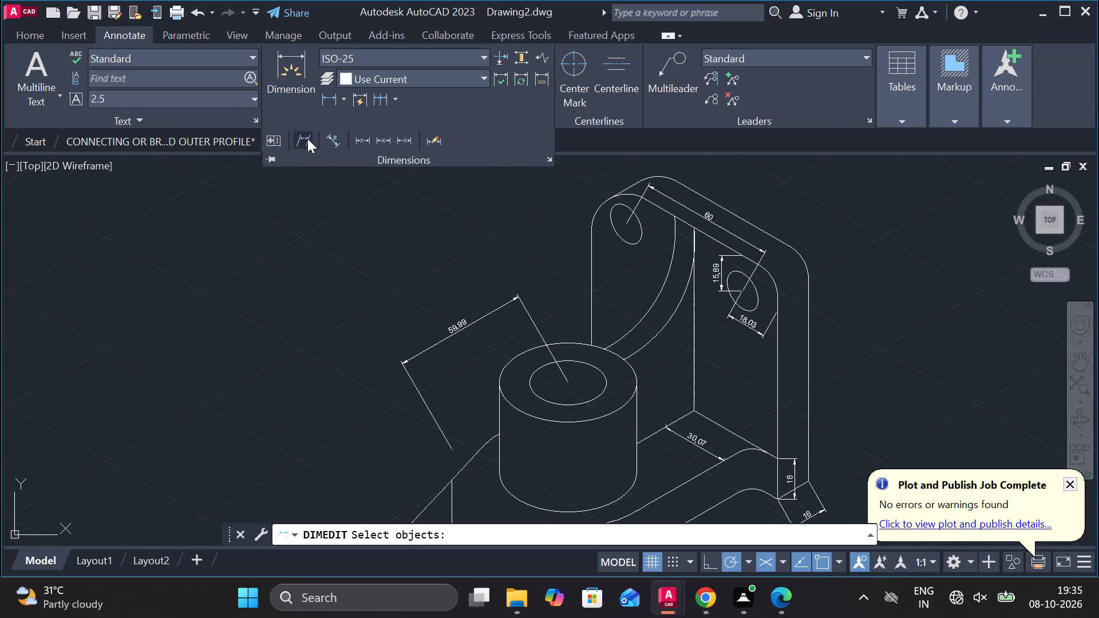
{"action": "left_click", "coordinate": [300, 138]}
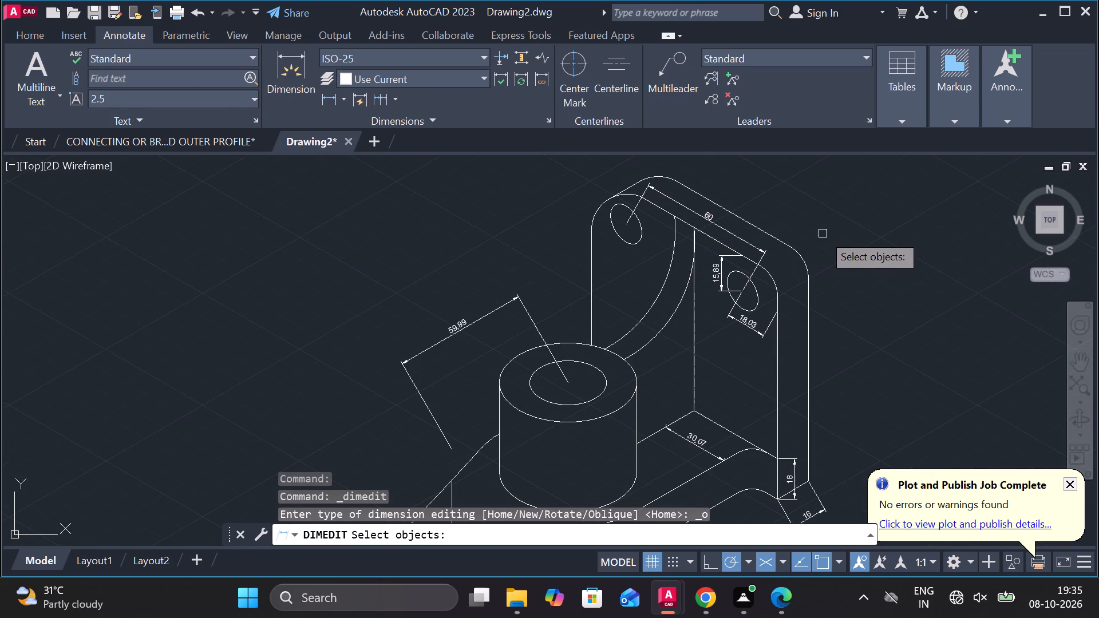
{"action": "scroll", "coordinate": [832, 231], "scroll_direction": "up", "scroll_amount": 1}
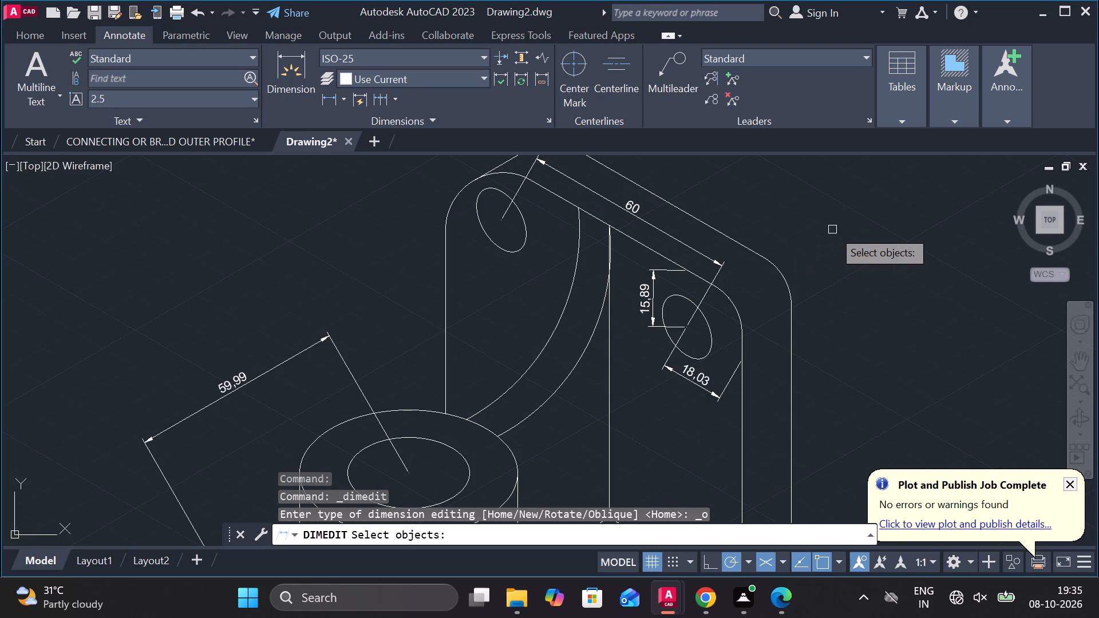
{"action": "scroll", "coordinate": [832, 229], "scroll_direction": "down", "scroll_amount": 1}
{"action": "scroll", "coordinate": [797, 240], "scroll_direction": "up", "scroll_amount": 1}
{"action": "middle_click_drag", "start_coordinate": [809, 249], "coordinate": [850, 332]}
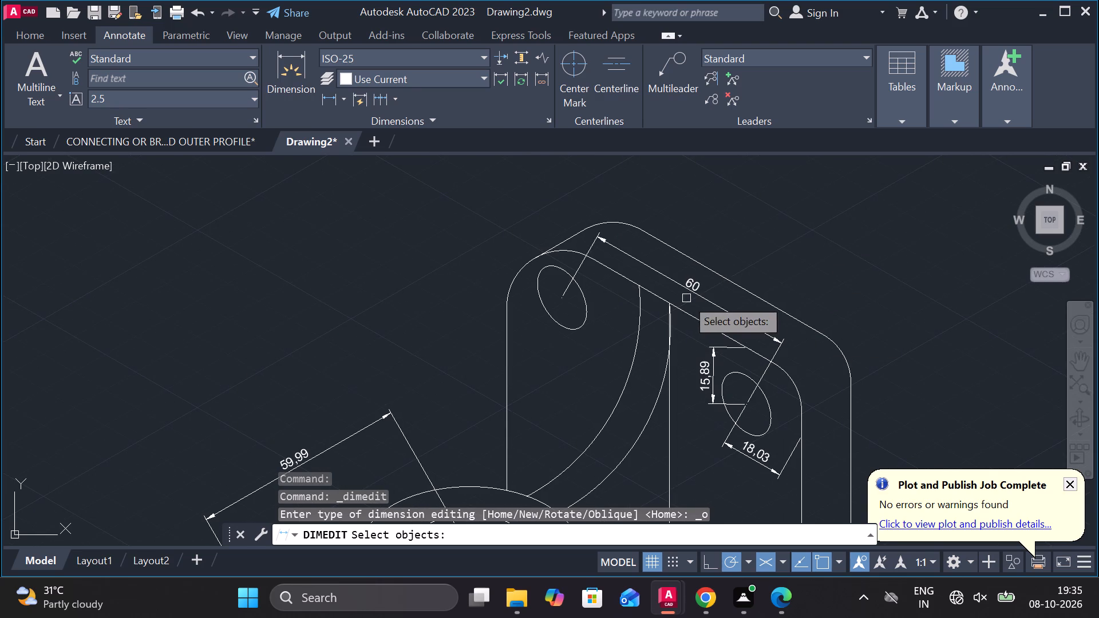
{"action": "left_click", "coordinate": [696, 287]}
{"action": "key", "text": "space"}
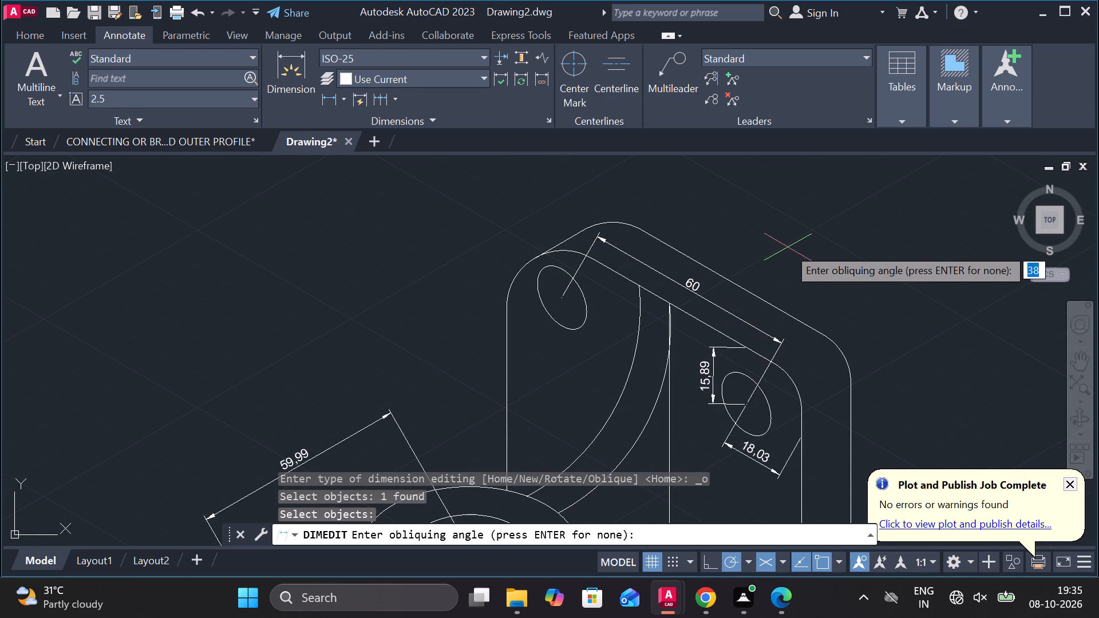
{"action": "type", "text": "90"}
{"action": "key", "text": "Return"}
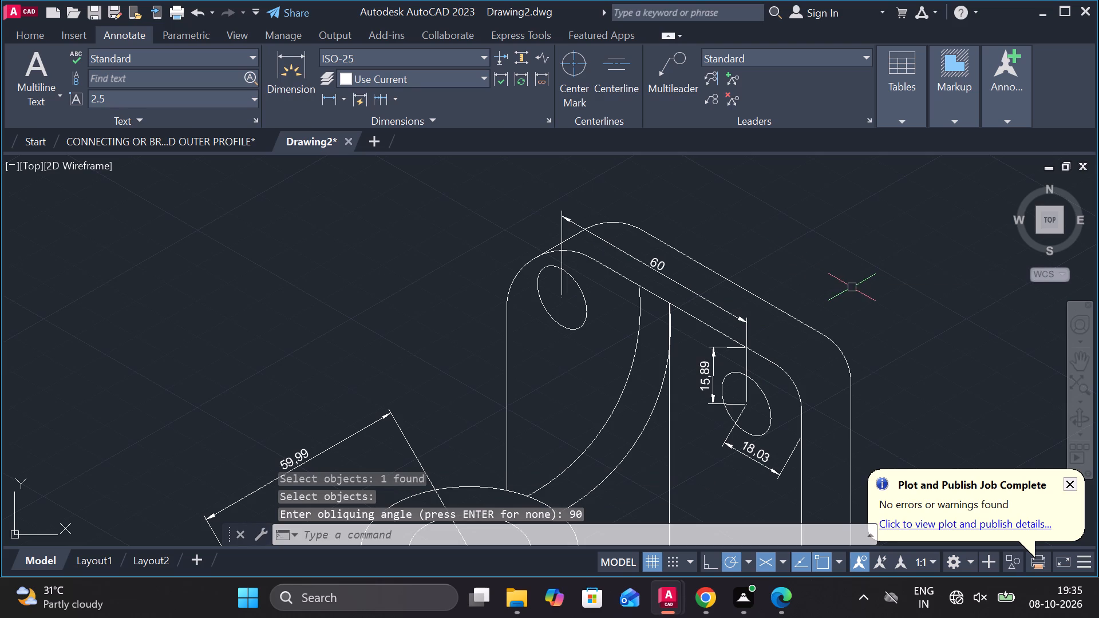
Set the obliquing angle of the upright plate's hole-spacing dimension to 150 degrees.
{"action": "left_click", "coordinate": [662, 264]}
{"action": "key", "text": "space"}
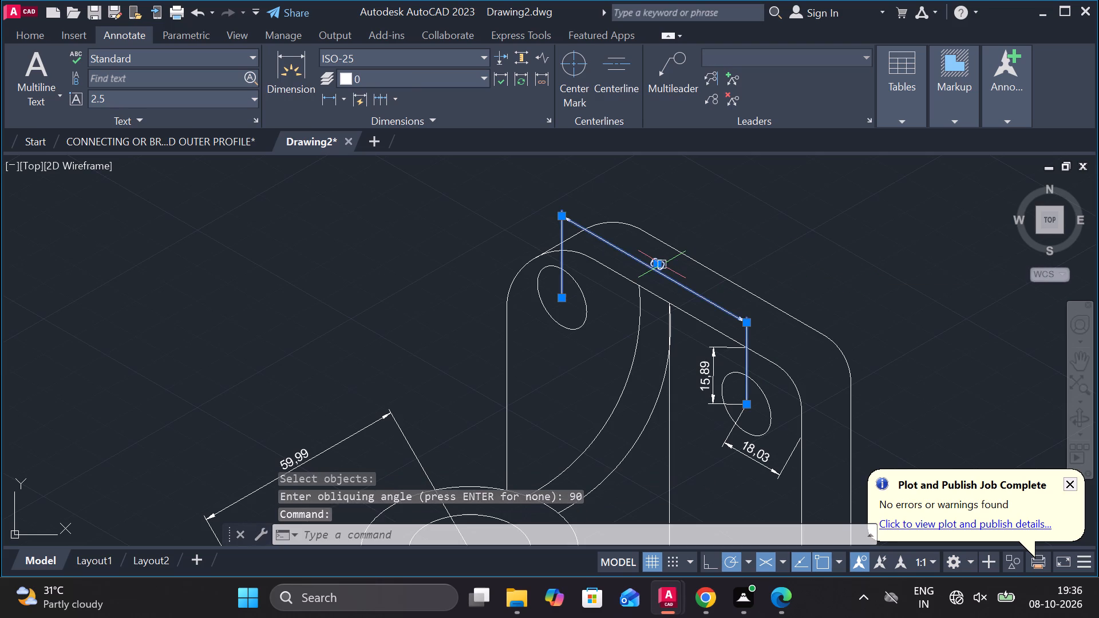
{"action": "left_click_drag", "start_coordinate": [706, 361], "coordinate": [662, 264]}
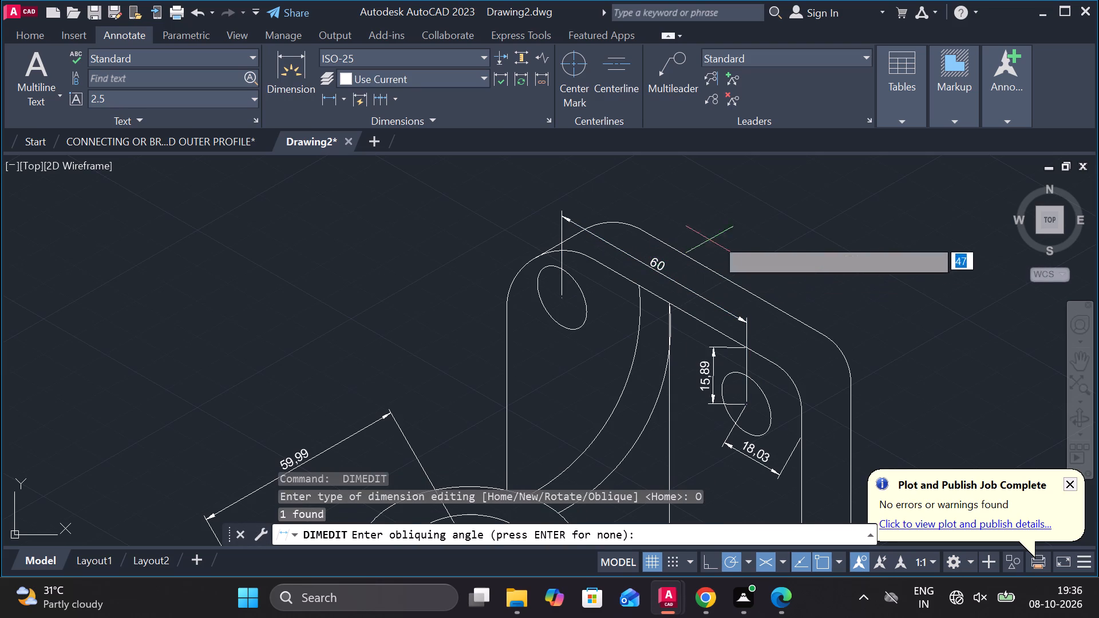
{"action": "type", "text": "150"}
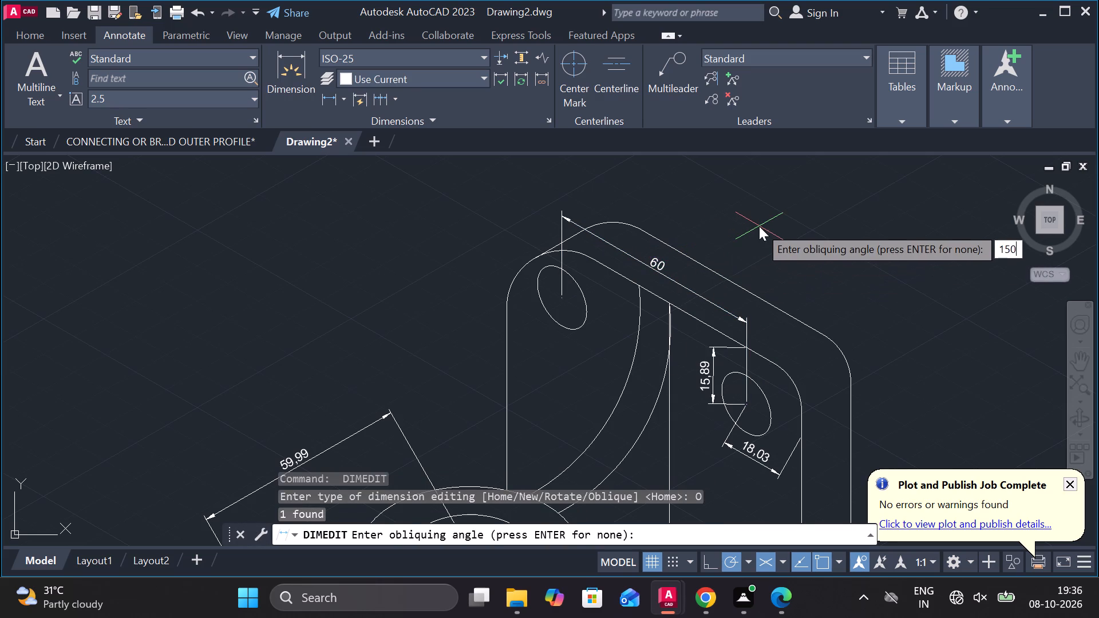
{"action": "key", "text": "Return"}
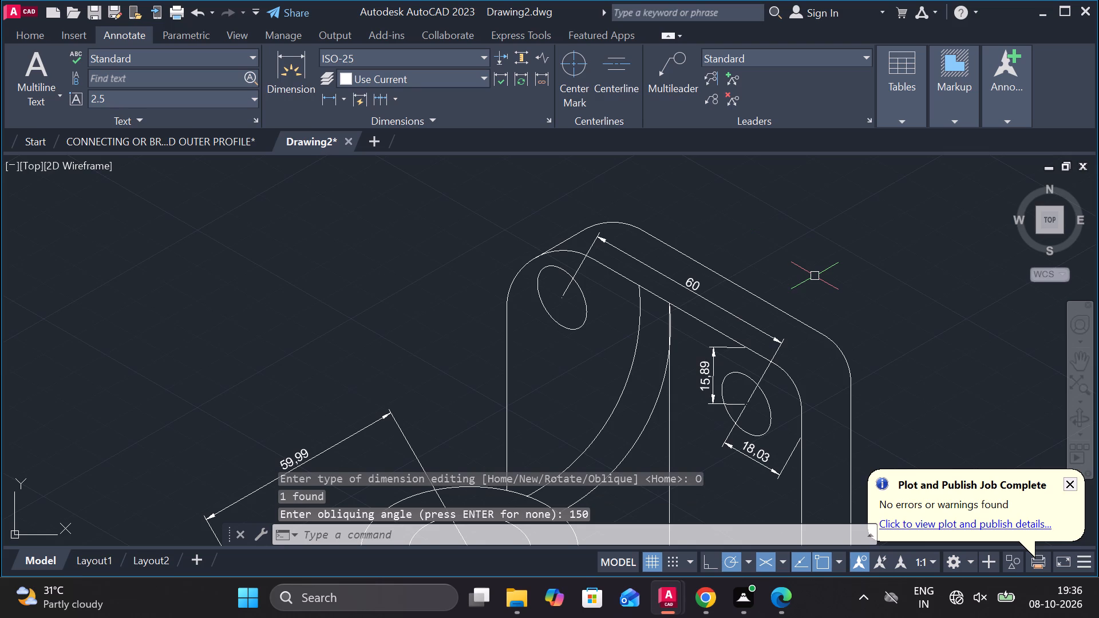
Oblique the vertical dimension from the upright plate's lower hole centre to its top edge to 150 degrees.
{"action": "middle_click_drag", "start_coordinate": [815, 276], "coordinate": [780, 256]}
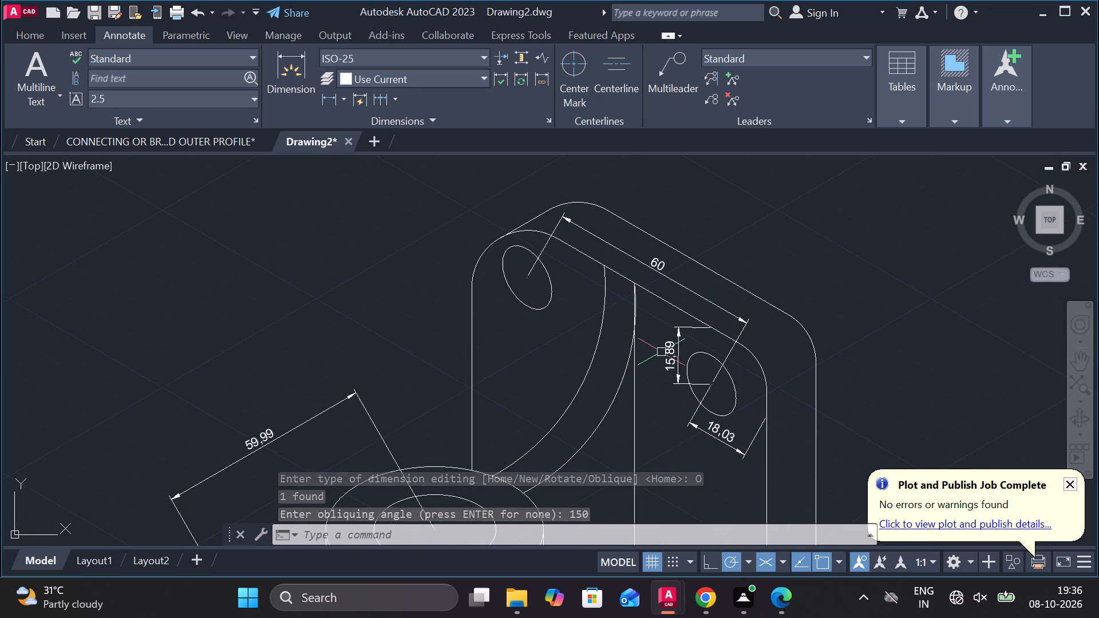
{"action": "left_click", "coordinate": [669, 352]}
{"action": "key", "text": "space"}
{"action": "key", "text": "space"}
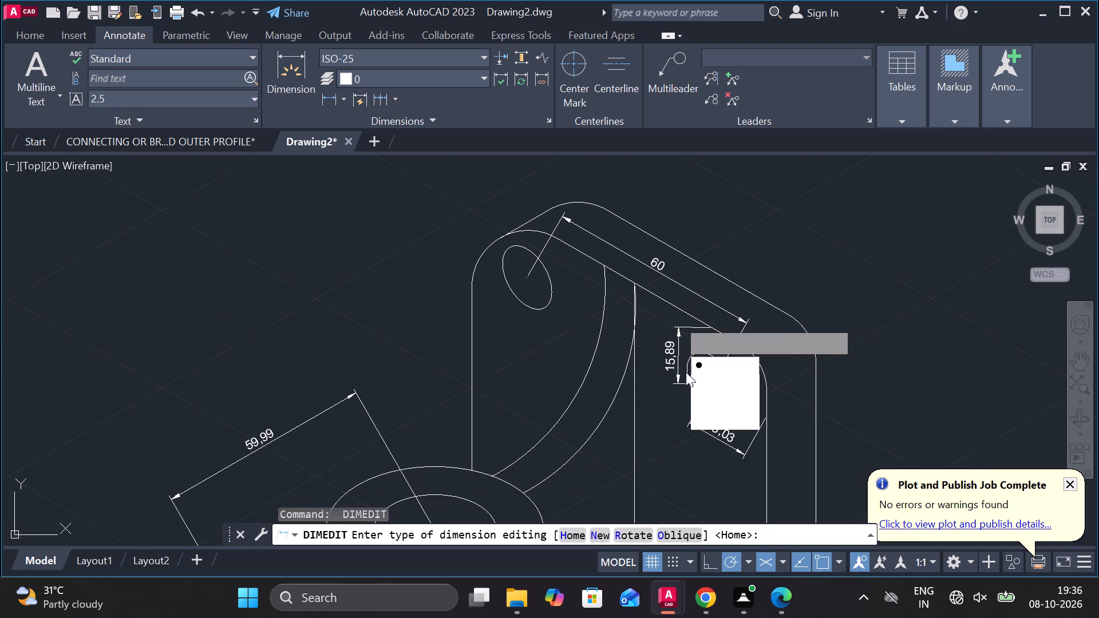
{"action": "left_click_drag", "start_coordinate": [726, 425], "coordinate": [677, 328]}
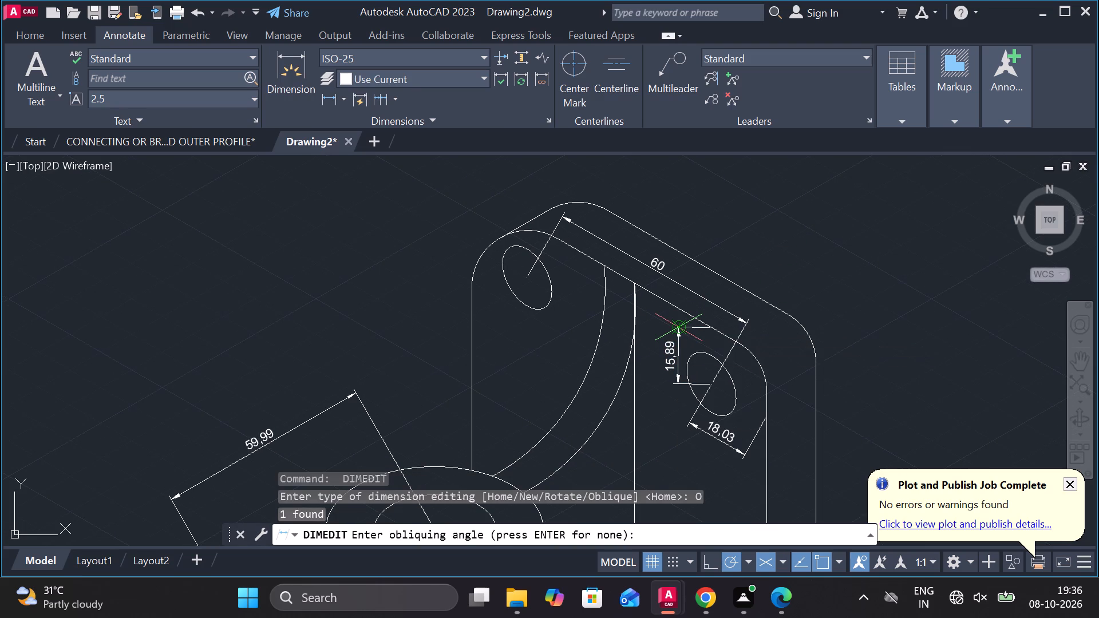
{"action": "type", "text": "150"}
{"action": "key", "text": "Return"}
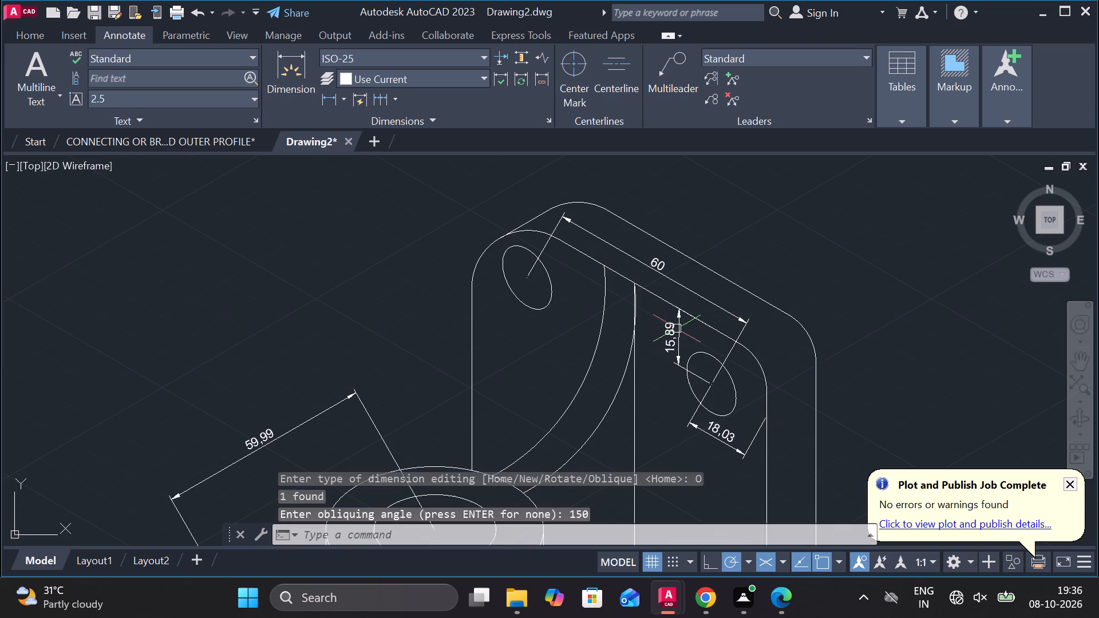
Oblique the dimension from the upright plate's lower hole centre to its side edge to 90 degrees.
{"action": "left_click", "coordinate": [710, 436]}
{"action": "key", "text": "space"}
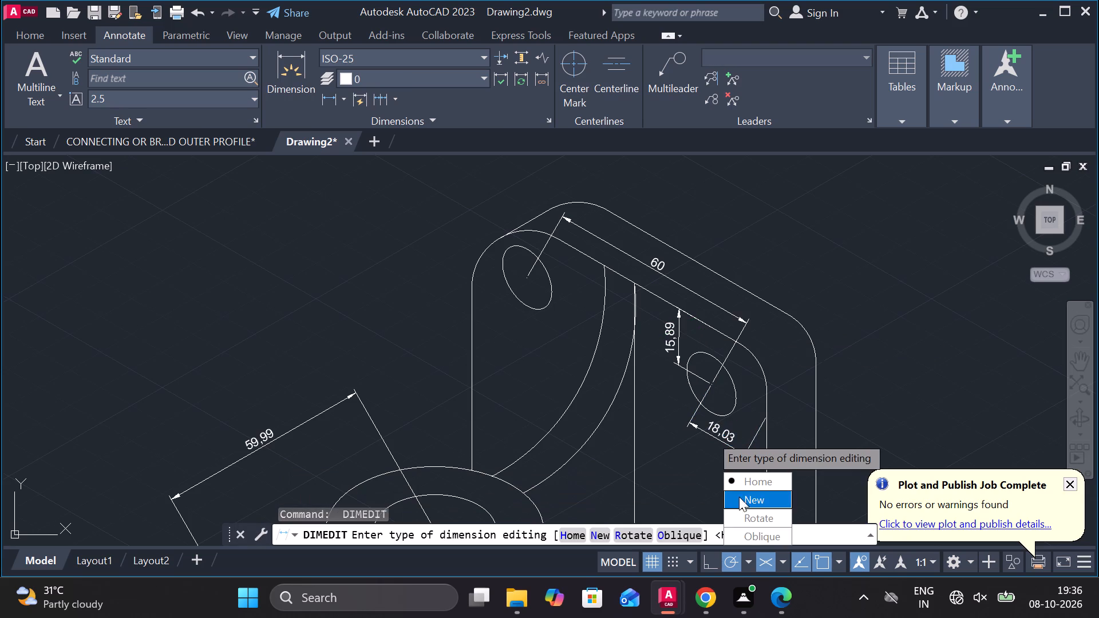
{"action": "left_click_drag", "start_coordinate": [750, 536], "coordinate": [710, 435]}
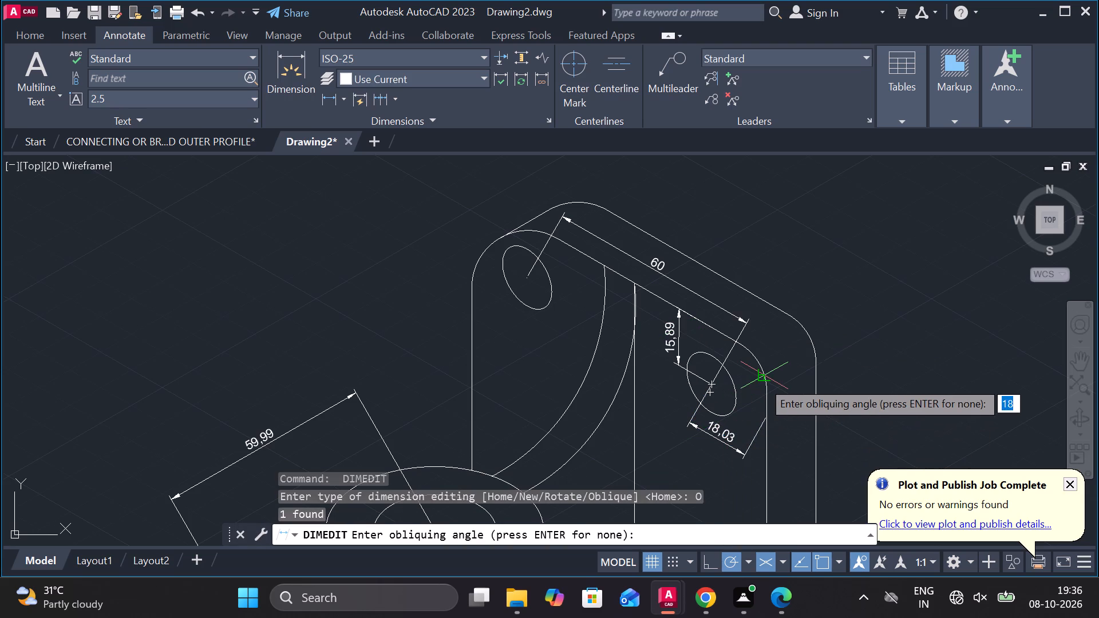
{"action": "type", "text": "90"}
{"action": "key", "text": "Return"}
Oblique the vertical thickness dimension at the foot of the upright plate to 30 degrees.
{"action": "middle_click_drag", "start_coordinate": [841, 371], "coordinate": [803, 266]}
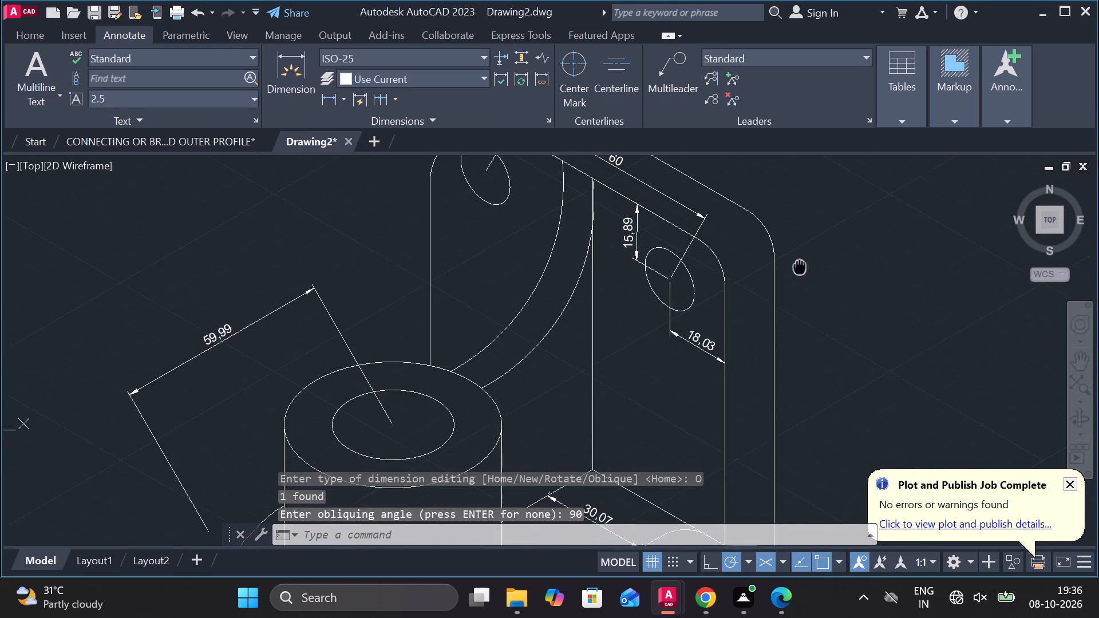
{"action": "middle_click_drag", "start_coordinate": [803, 266], "coordinate": [801, 266]}
{"action": "scroll", "coordinate": [805, 279], "scroll_direction": "down", "scroll_amount": 1}
{"action": "middle_click_drag", "start_coordinate": [839, 427], "coordinate": [757, 239]}
{"action": "scroll", "coordinate": [720, 294], "scroll_direction": "up", "scroll_amount": 1}
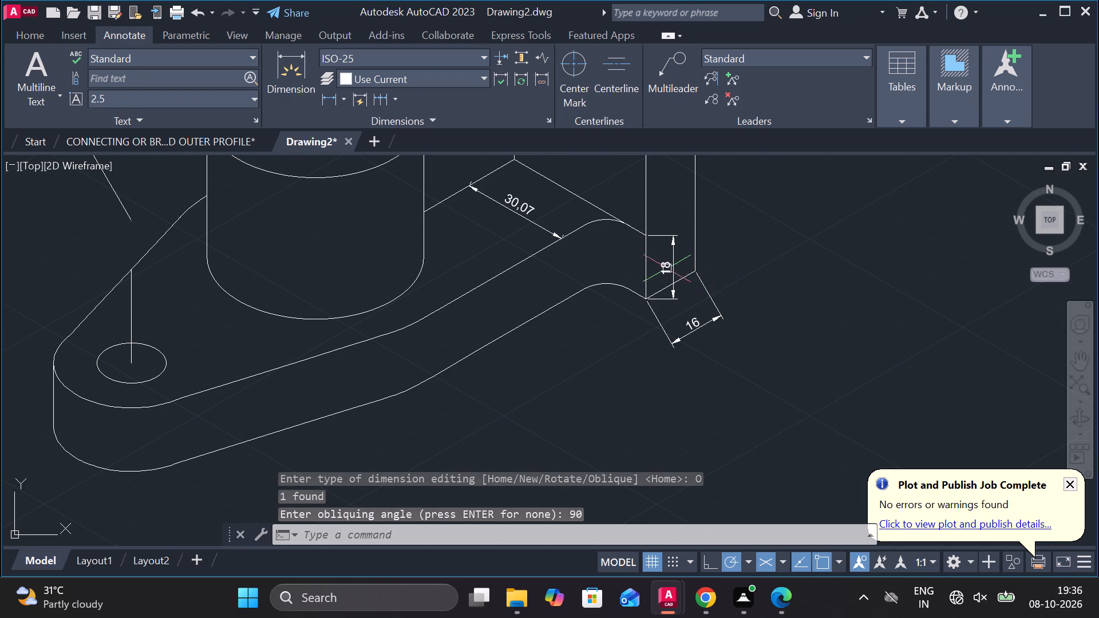
{"action": "left_click", "coordinate": [676, 264]}
{"action": "key", "text": "space"}
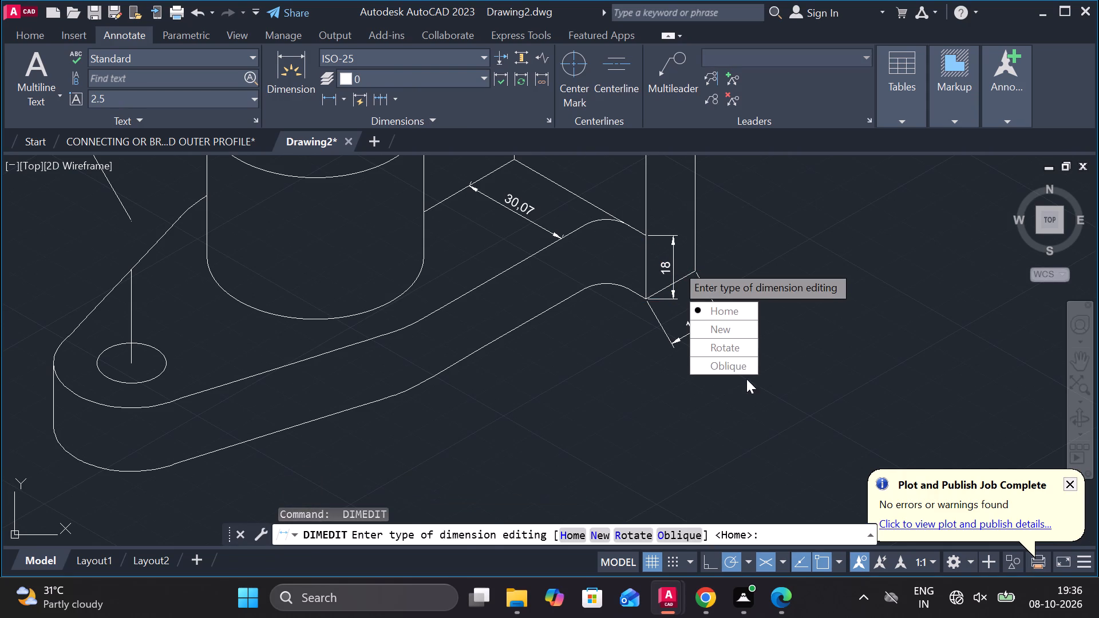
{"action": "left_click_drag", "start_coordinate": [739, 367], "coordinate": [676, 264]}
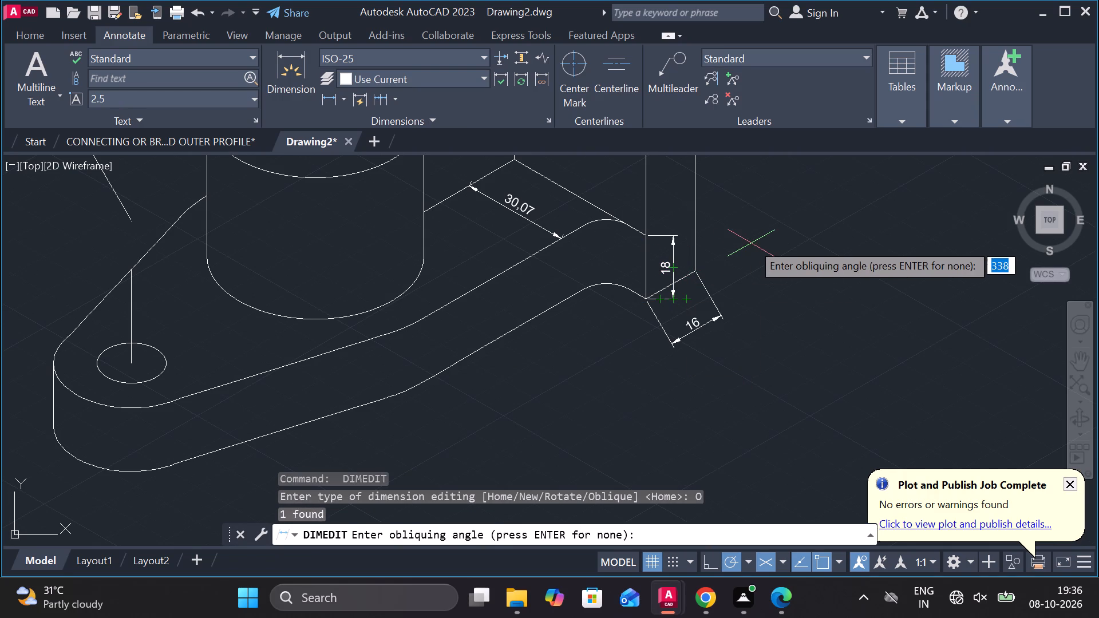
{"action": "type", "text": "30"}
{"action": "key", "text": "Return"}
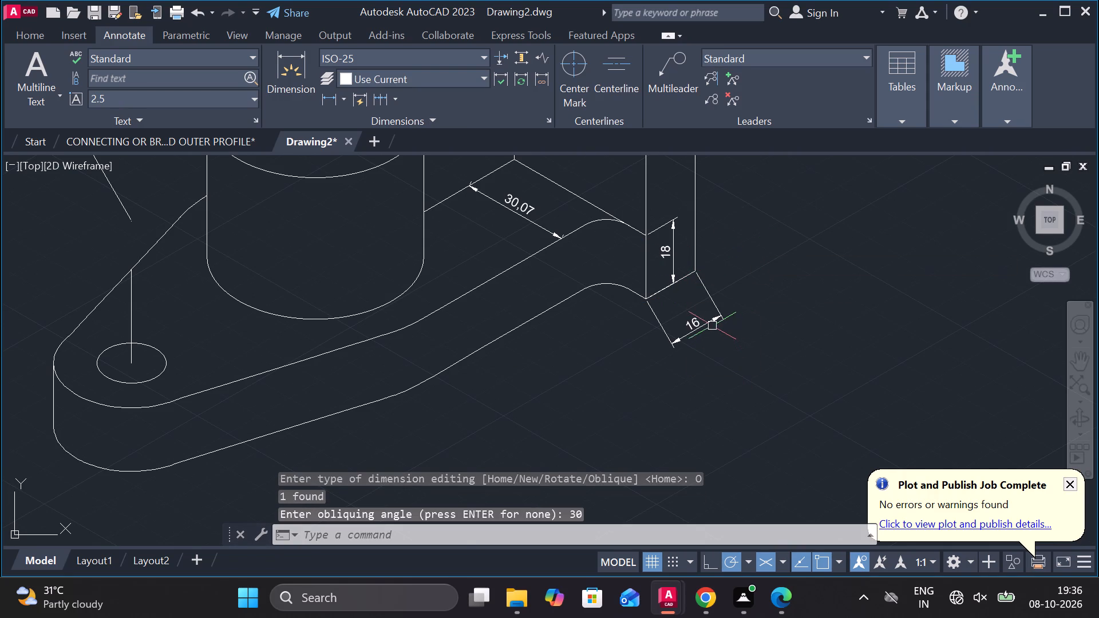
Oblique the upright plate's thickness dimension below its bottom edge to 90 degrees.
{"action": "left_click", "coordinate": [712, 324]}
{"action": "key", "text": "space"}
{"action": "left_click_drag", "start_coordinate": [745, 425], "coordinate": [712, 324]}
{"action": "type", "text": "90"}
{"action": "key", "text": "Return"}
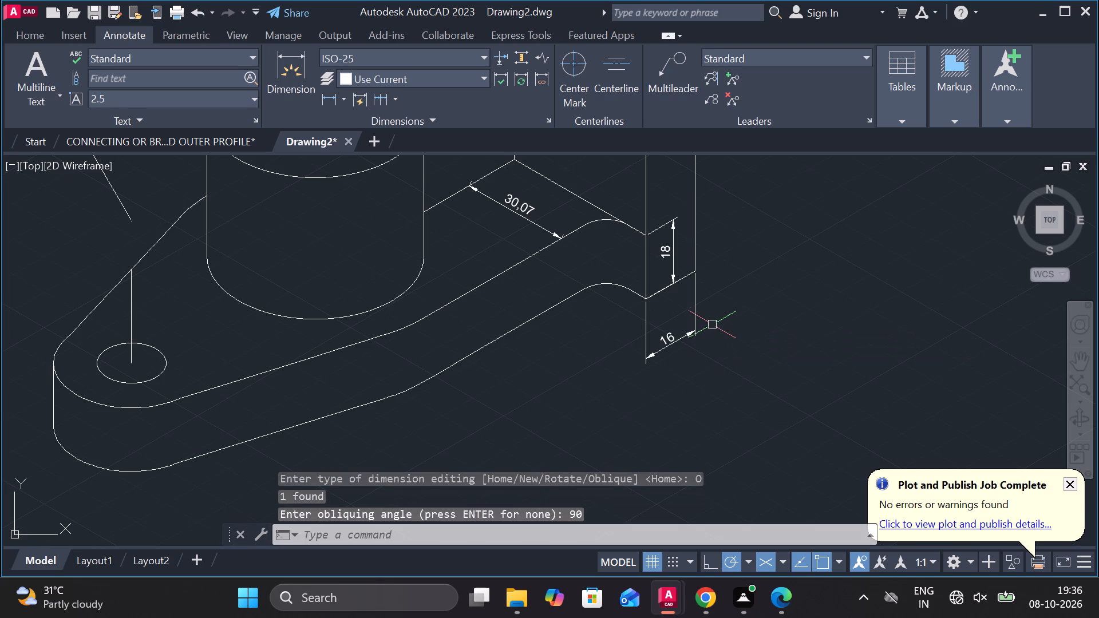
Oblique the dimension across the arm's top face beside the upright plate to 30 degrees.
{"action": "left_click", "coordinate": [523, 203]}
{"action": "key", "text": "space"}
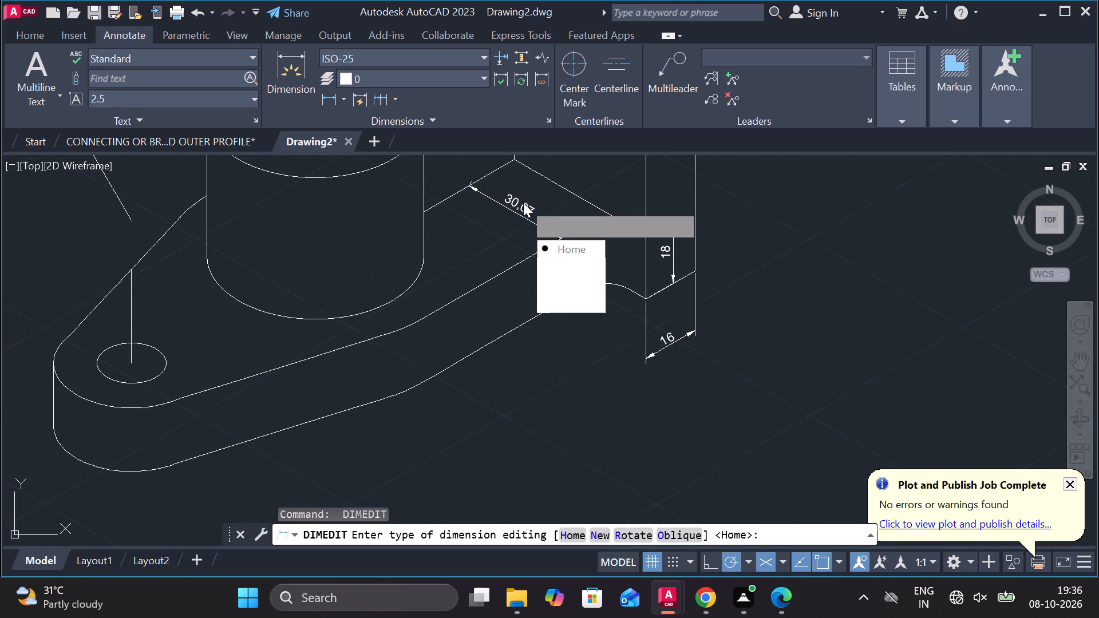
{"action": "left_click_drag", "start_coordinate": [559, 298], "coordinate": [523, 203]}
{"action": "type", "text": "30"}
{"action": "key", "text": "Return"}
Oblique the dimension between the boss's bore centre and the arm hole's vertical line to 90 degrees.
{"action": "scroll", "coordinate": [558, 248], "scroll_direction": "down", "scroll_amount": 1}
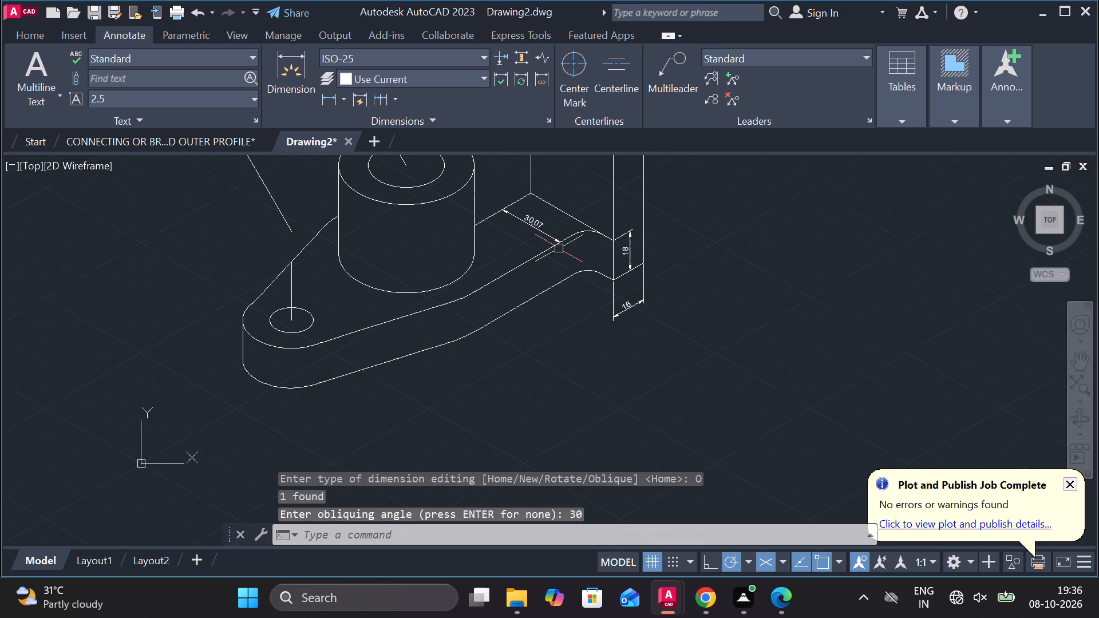
{"action": "middle_click_drag", "start_coordinate": [566, 298], "coordinate": [781, 457]}
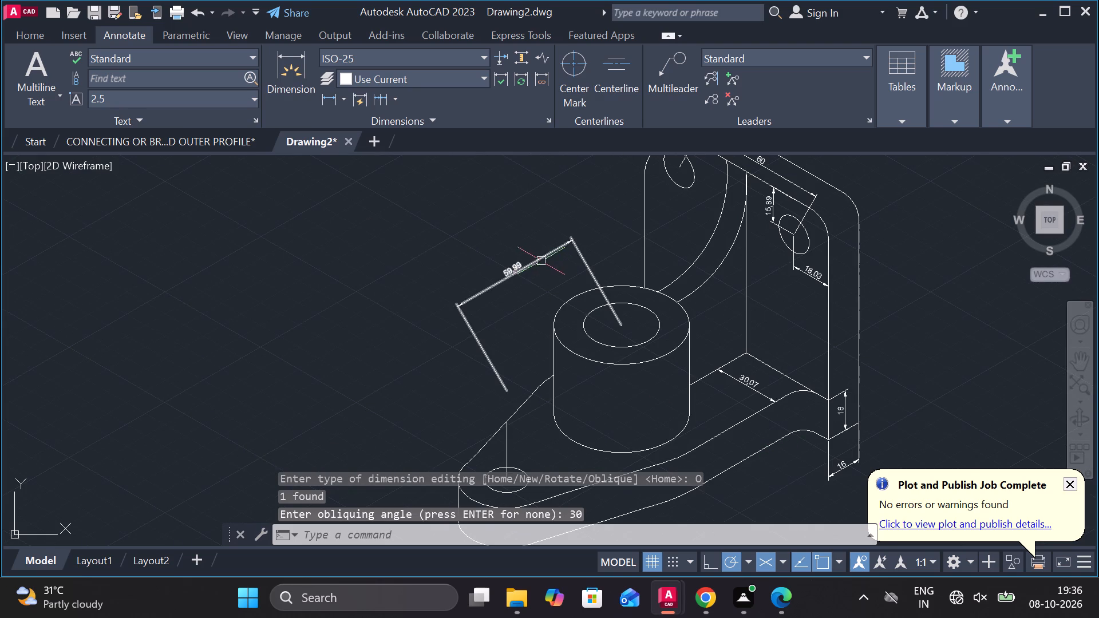
{"action": "left_click", "coordinate": [517, 263]}
{"action": "key", "text": "space"}
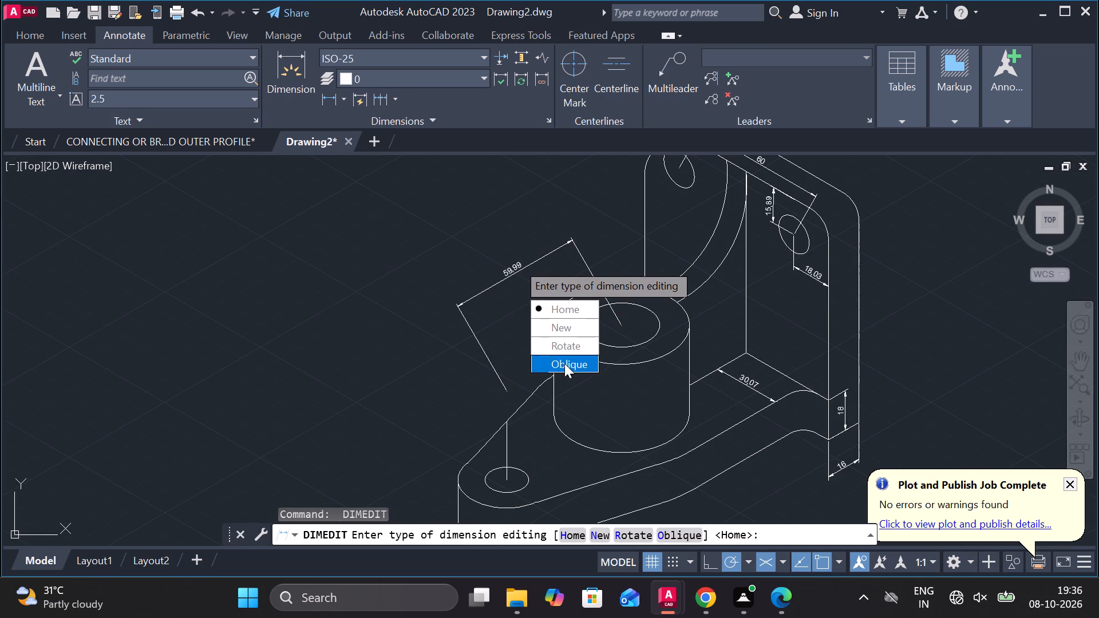
{"action": "left_click_drag", "start_coordinate": [564, 363], "coordinate": [517, 263]}
{"action": "type", "text": "90"}
{"action": "key", "text": "Return"}
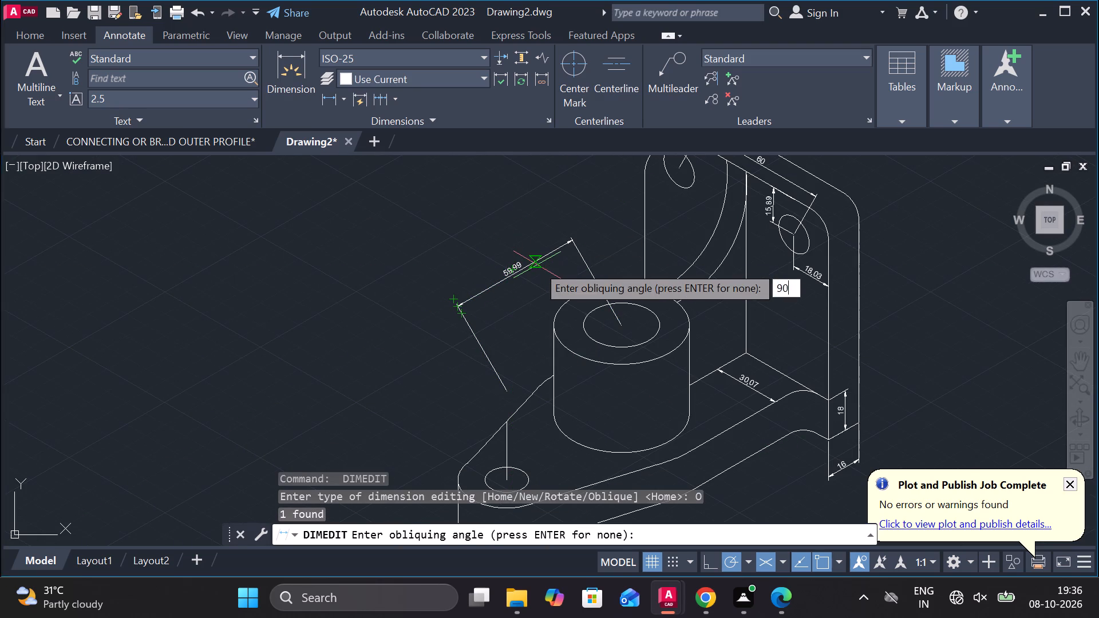
Lengthen the vertical line above the arm's hole upward to meet the extension line of the hole-to-boss dimension.
{"action": "scroll", "coordinate": [458, 202], "scroll_direction": "down", "scroll_amount": 1}
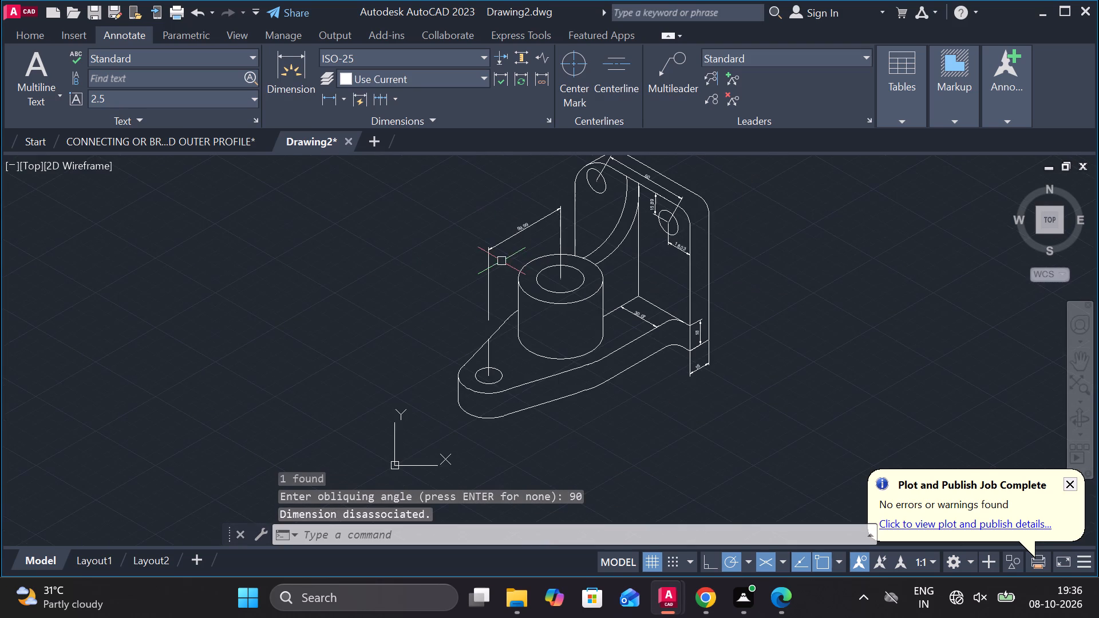
{"action": "scroll", "coordinate": [489, 311], "scroll_direction": "up", "scroll_amount": 1}
{"action": "middle_click_drag", "start_coordinate": [416, 315], "coordinate": [405, 310]}
{"action": "scroll", "coordinate": [405, 310], "scroll_direction": "up", "scroll_amount": 1}
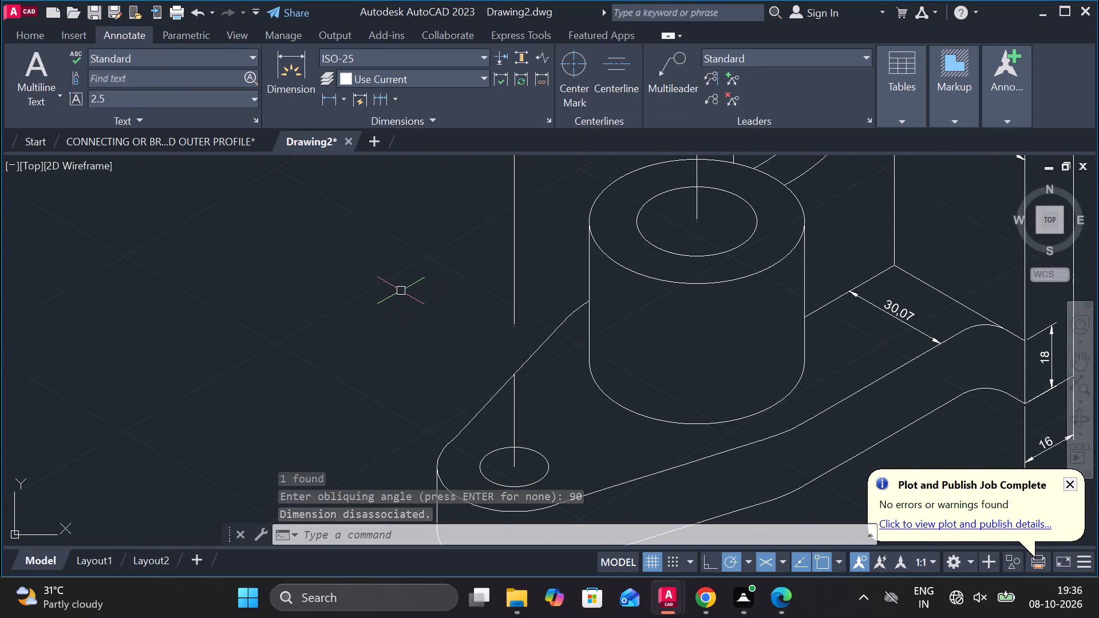
{"action": "key", "text": "Escape"}
{"action": "left_click", "coordinate": [511, 426]}
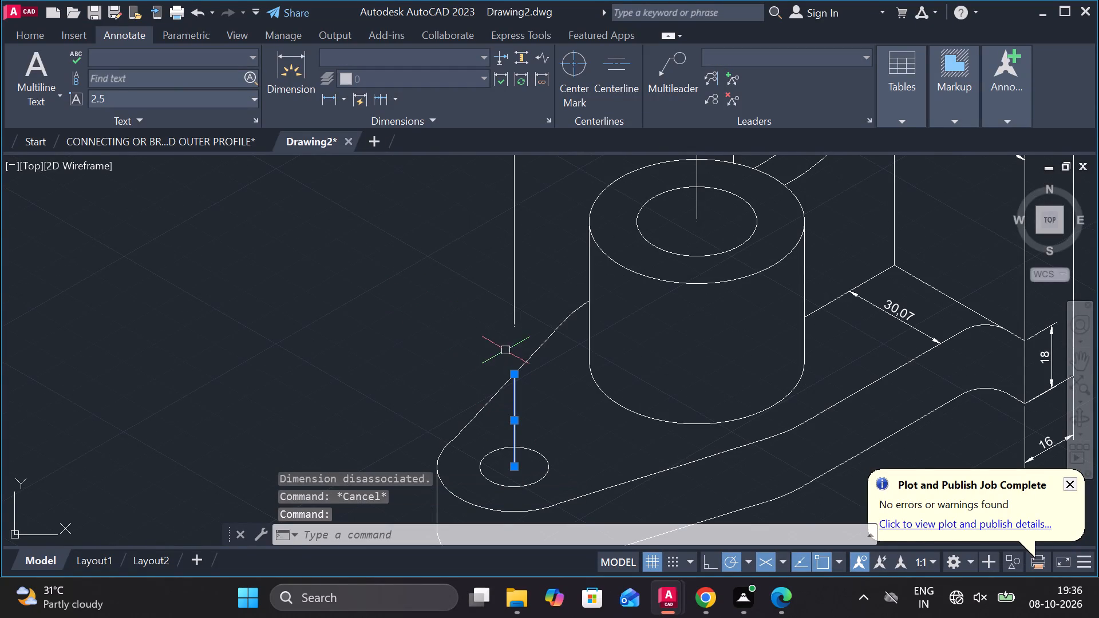
{"action": "left_click", "coordinate": [561, 423]}
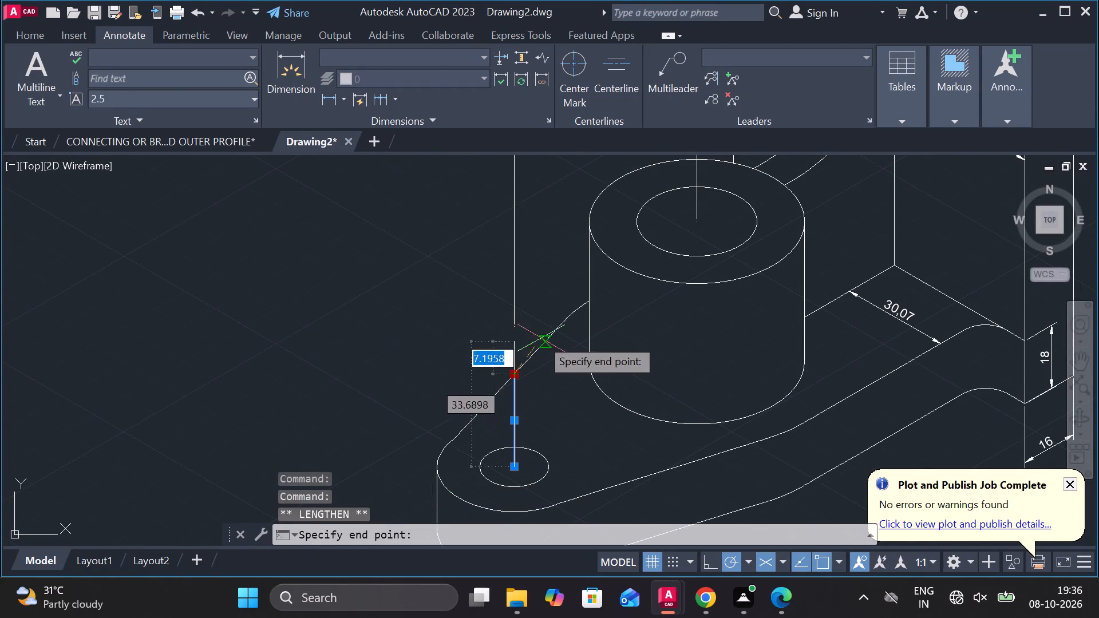
{"action": "left_click", "coordinate": [537, 312]}
{"action": "key", "text": "Escape"}
{"action": "scroll", "coordinate": [558, 280], "scroll_direction": "down", "scroll_amount": 2}
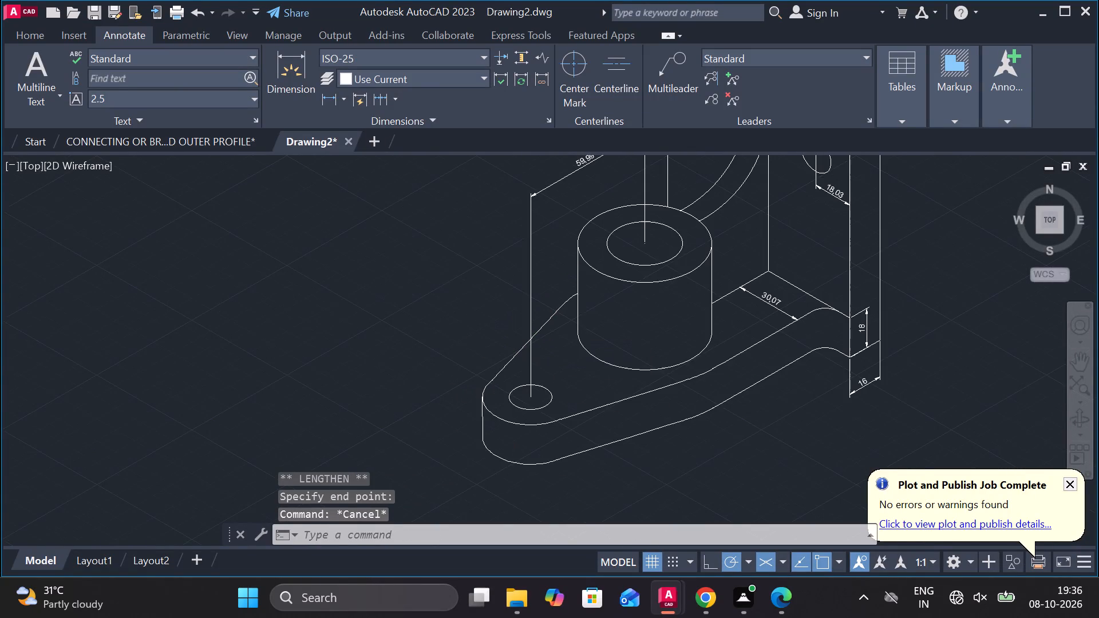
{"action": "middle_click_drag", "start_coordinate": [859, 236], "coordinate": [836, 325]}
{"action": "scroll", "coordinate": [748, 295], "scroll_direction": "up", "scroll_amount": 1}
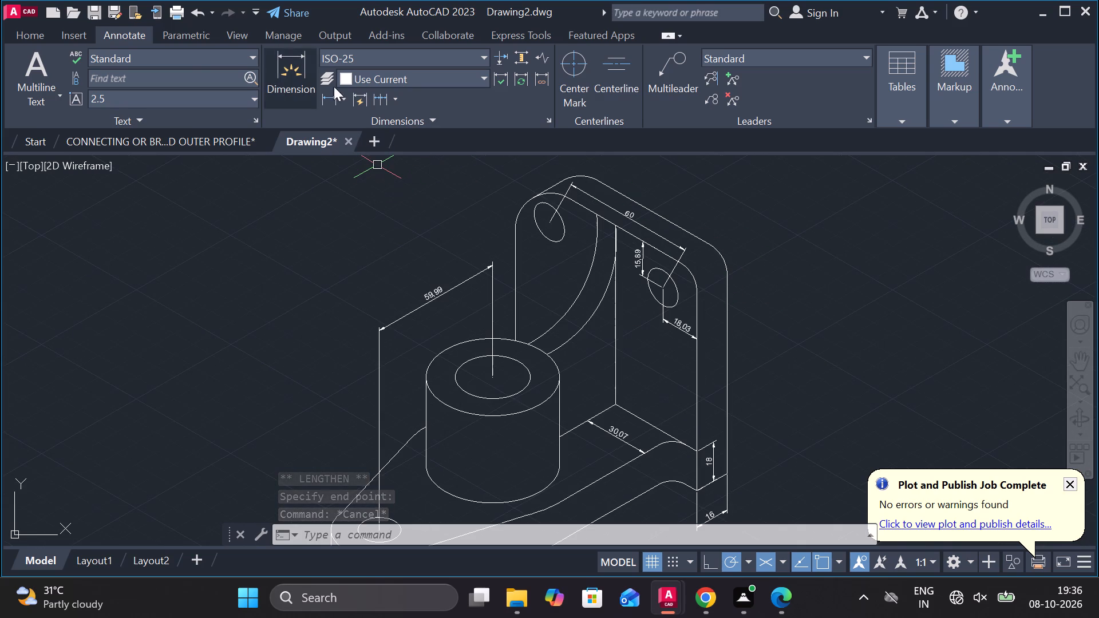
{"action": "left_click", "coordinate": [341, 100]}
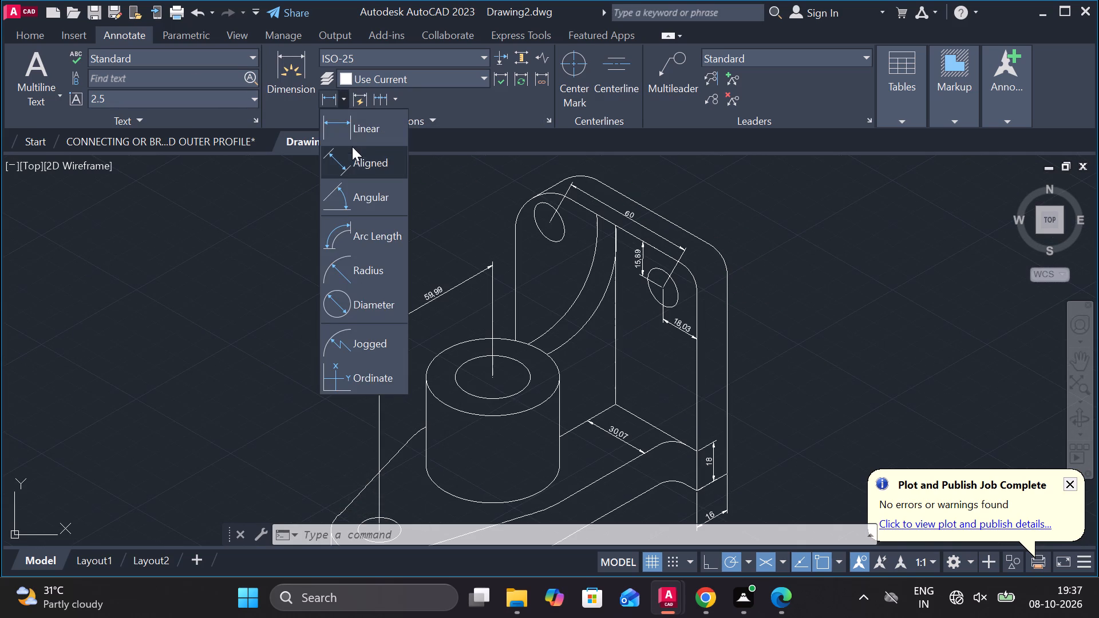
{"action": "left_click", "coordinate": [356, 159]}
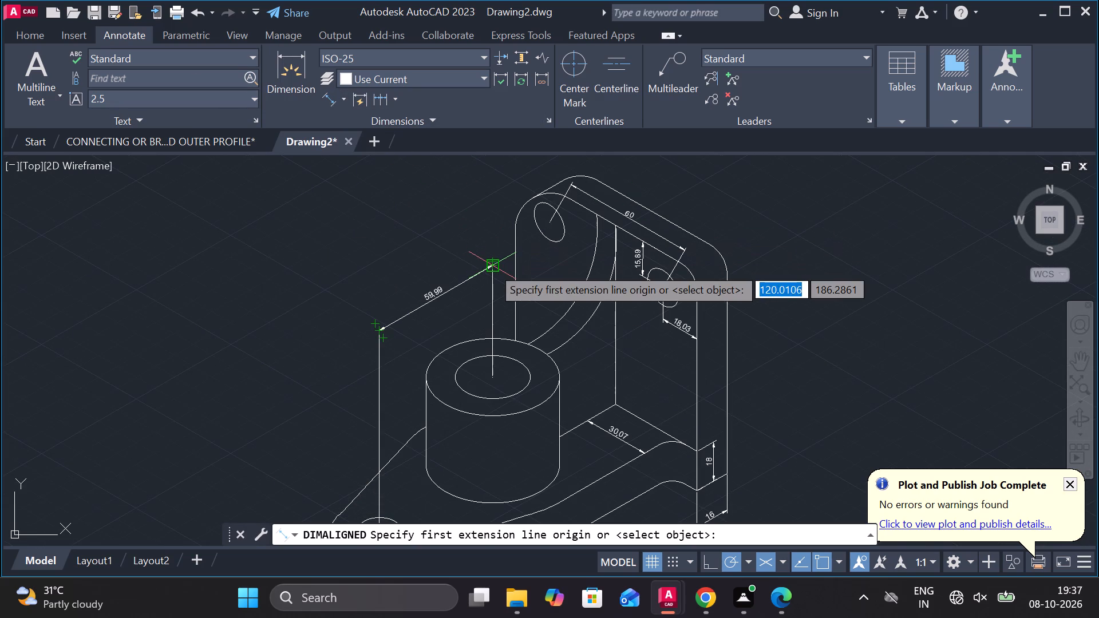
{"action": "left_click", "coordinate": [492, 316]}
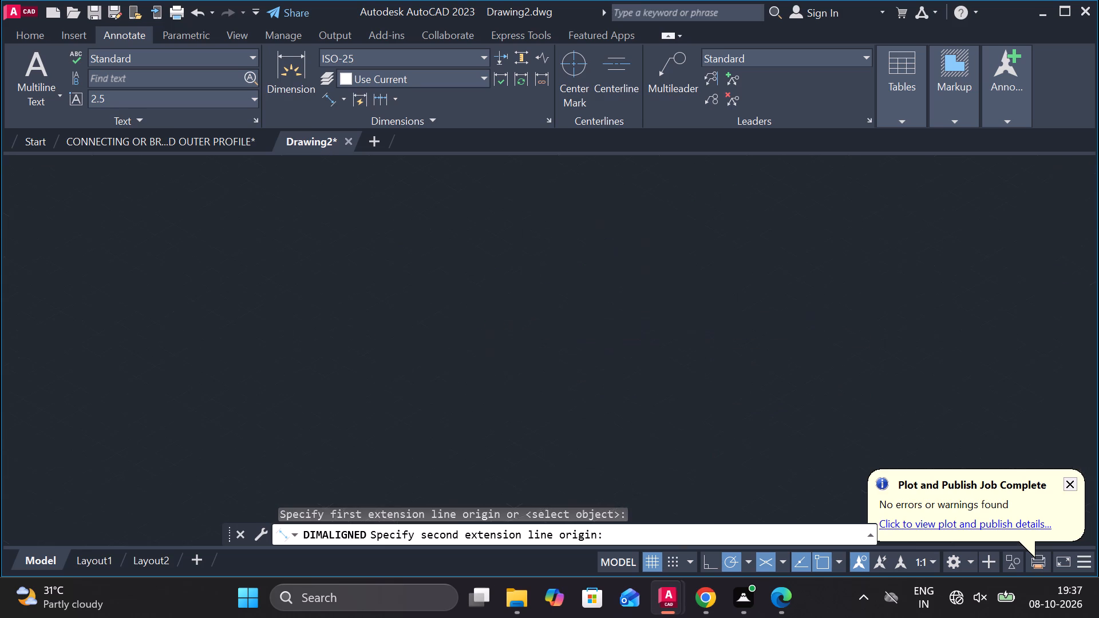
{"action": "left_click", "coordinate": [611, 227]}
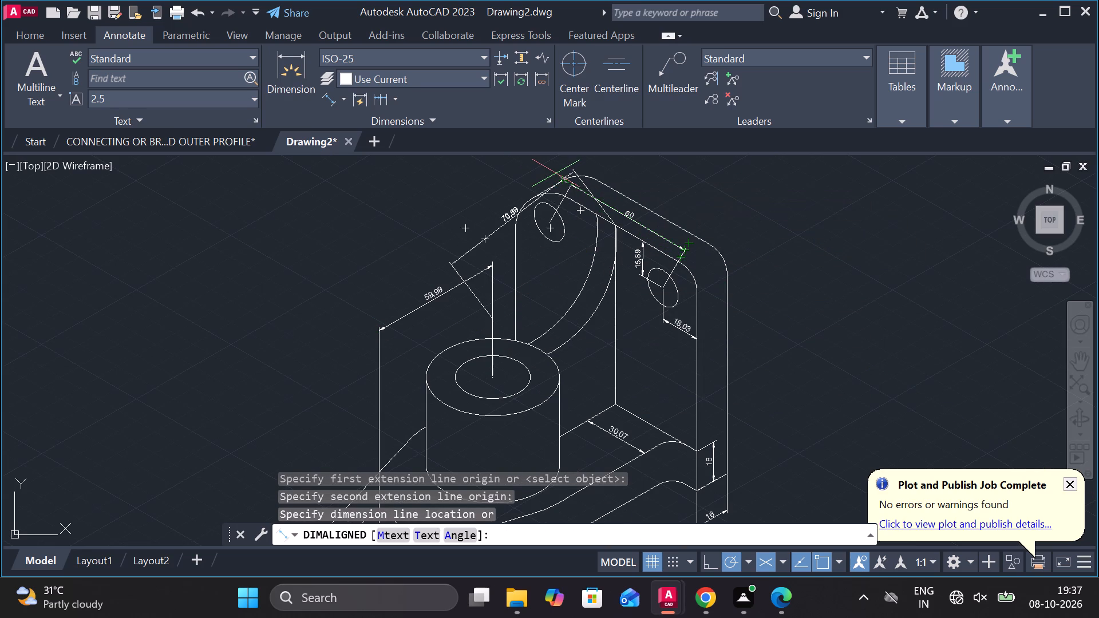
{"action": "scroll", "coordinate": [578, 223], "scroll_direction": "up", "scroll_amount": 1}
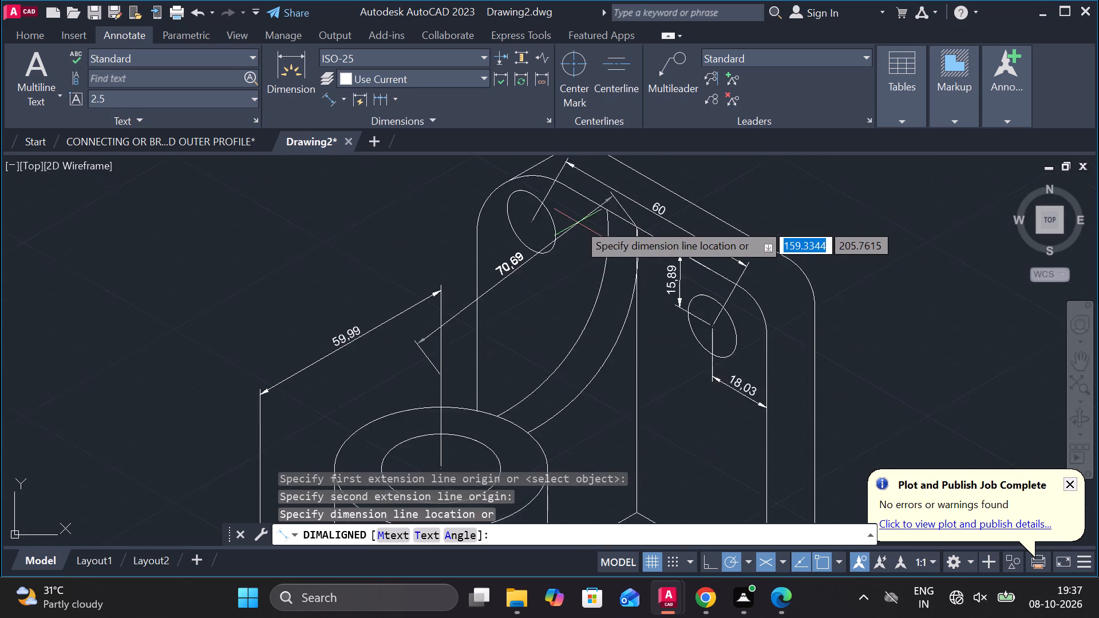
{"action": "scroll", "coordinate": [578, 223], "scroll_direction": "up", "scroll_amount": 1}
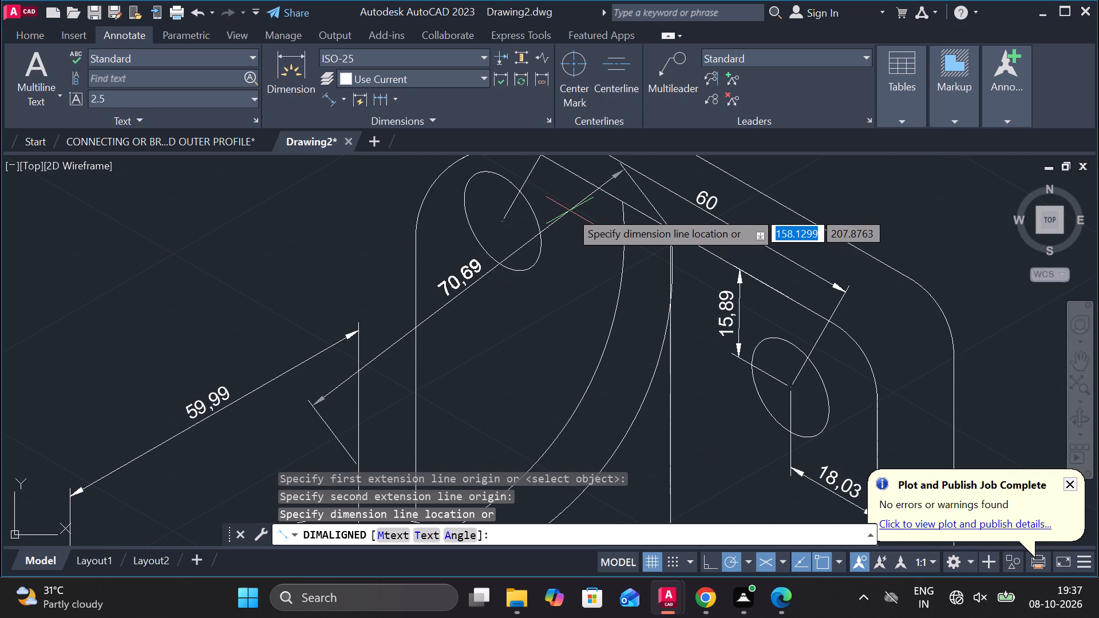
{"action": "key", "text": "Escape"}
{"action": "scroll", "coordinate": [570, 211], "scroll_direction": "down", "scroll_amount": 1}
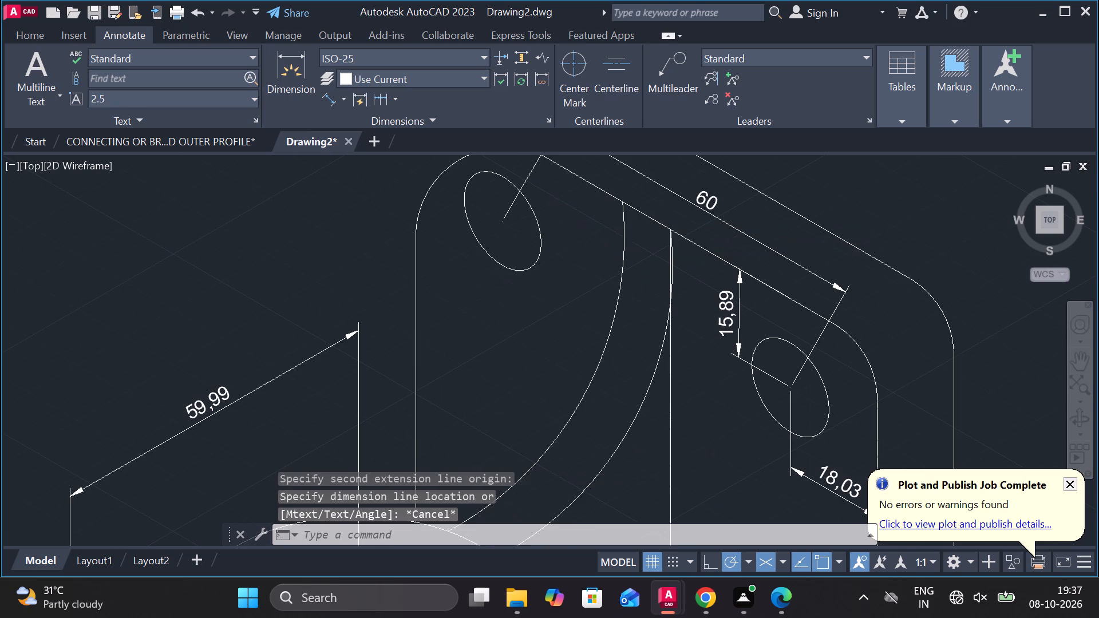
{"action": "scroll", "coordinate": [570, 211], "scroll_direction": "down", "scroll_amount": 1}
Add an aligned dimension from the rib's top corner on the upright plate to the boss bore's vertical centre line.
{"action": "key", "text": "space"}
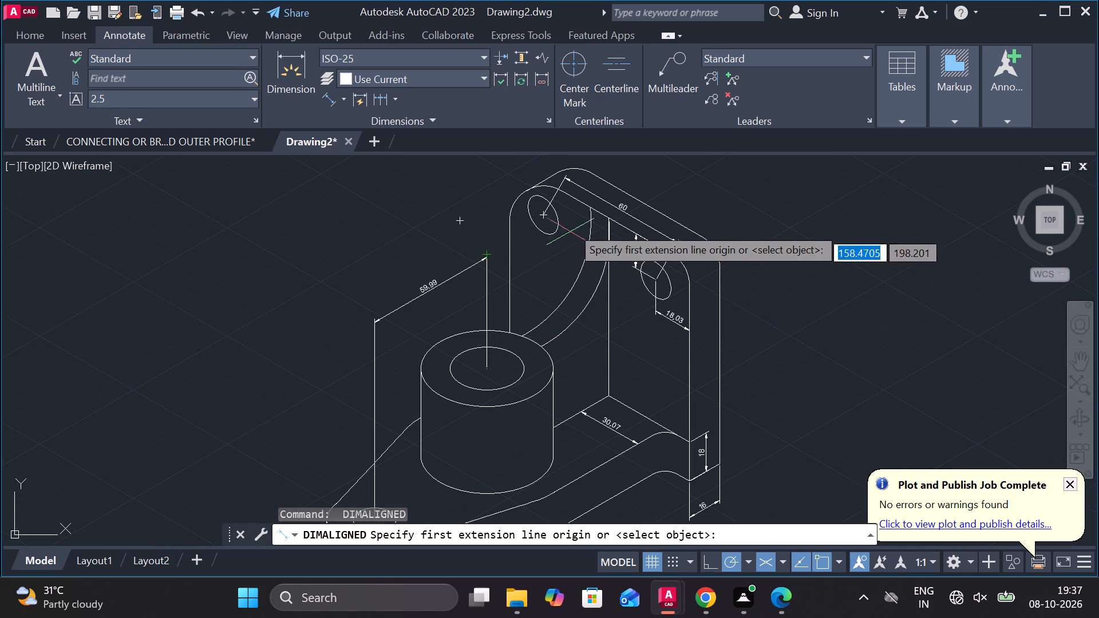
{"action": "left_click", "coordinate": [606, 224]}
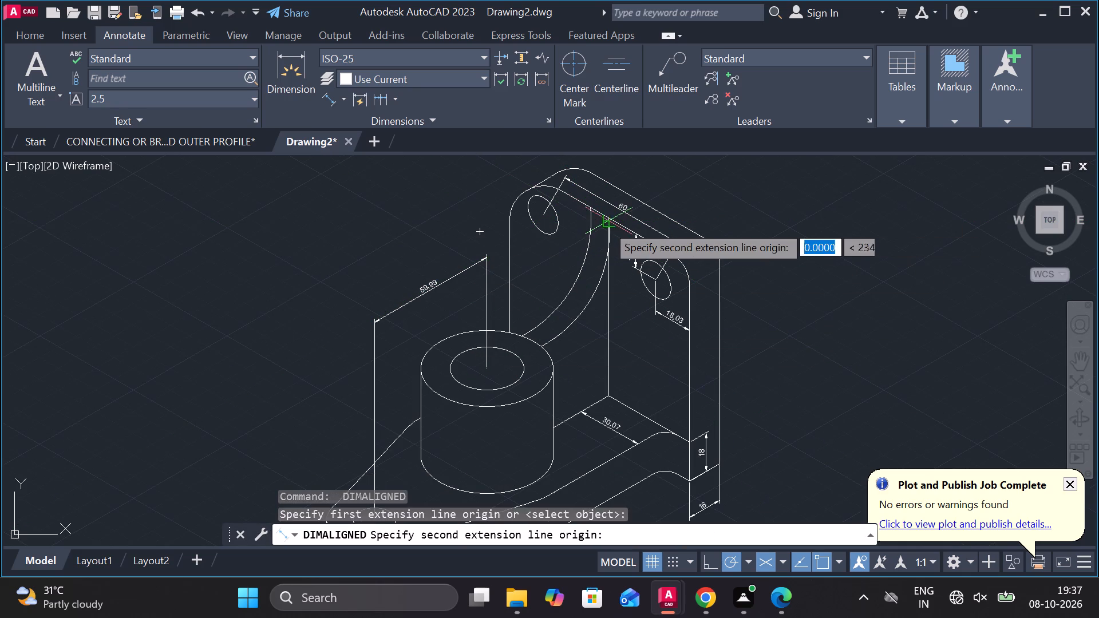
{"action": "scroll", "coordinate": [606, 224], "scroll_direction": "up", "scroll_amount": 1}
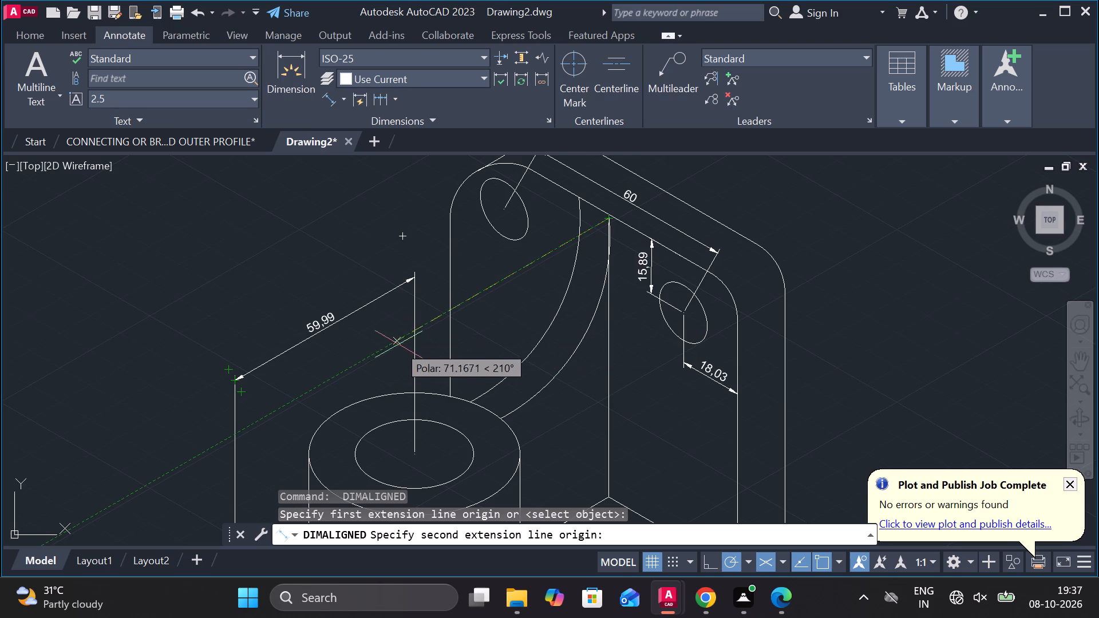
{"action": "left_click", "coordinate": [407, 335]}
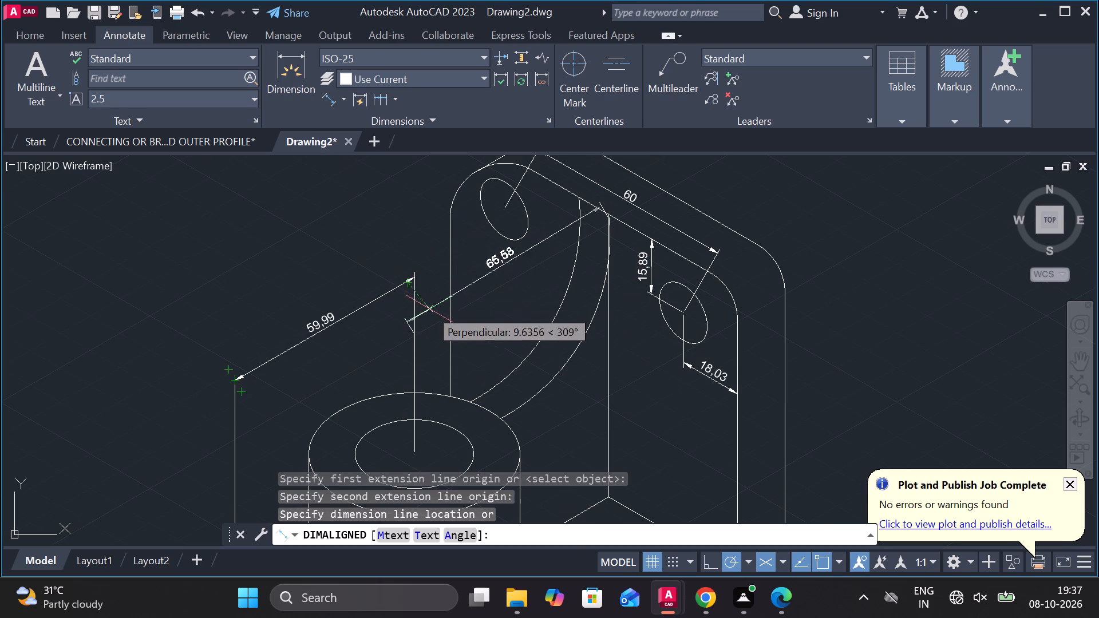
{"action": "left_click", "coordinate": [429, 323]}
{"action": "key", "text": "Escape"}
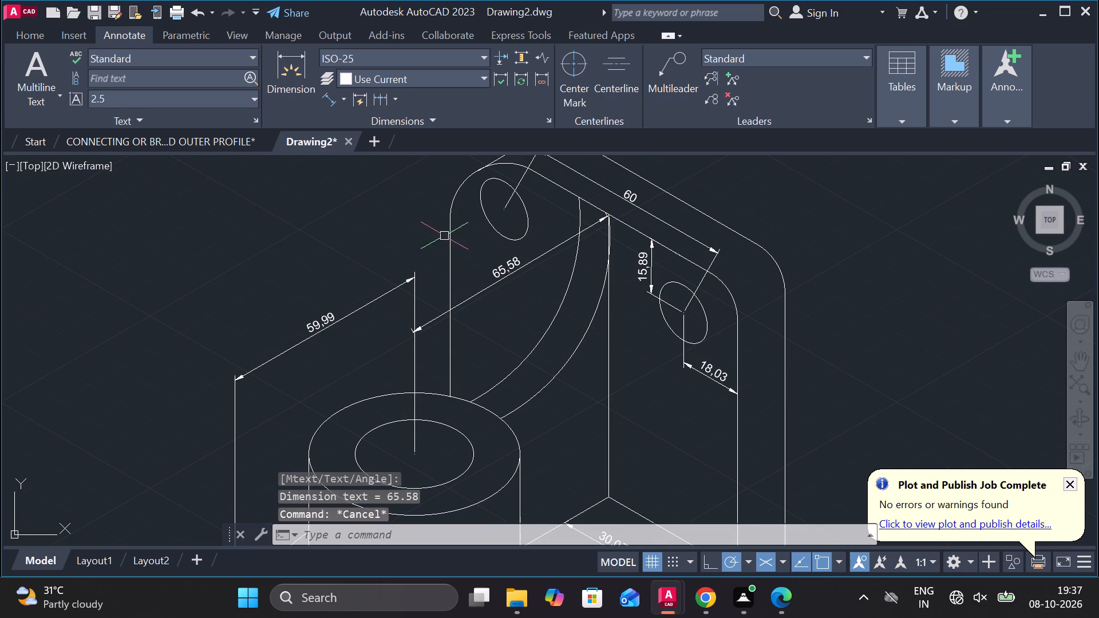
Oblique the aligned dimension between the boss's centre line and the upright plate to 90 degrees.
{"action": "left_click", "coordinate": [414, 122]}
{"action": "left_click", "coordinate": [309, 142]}
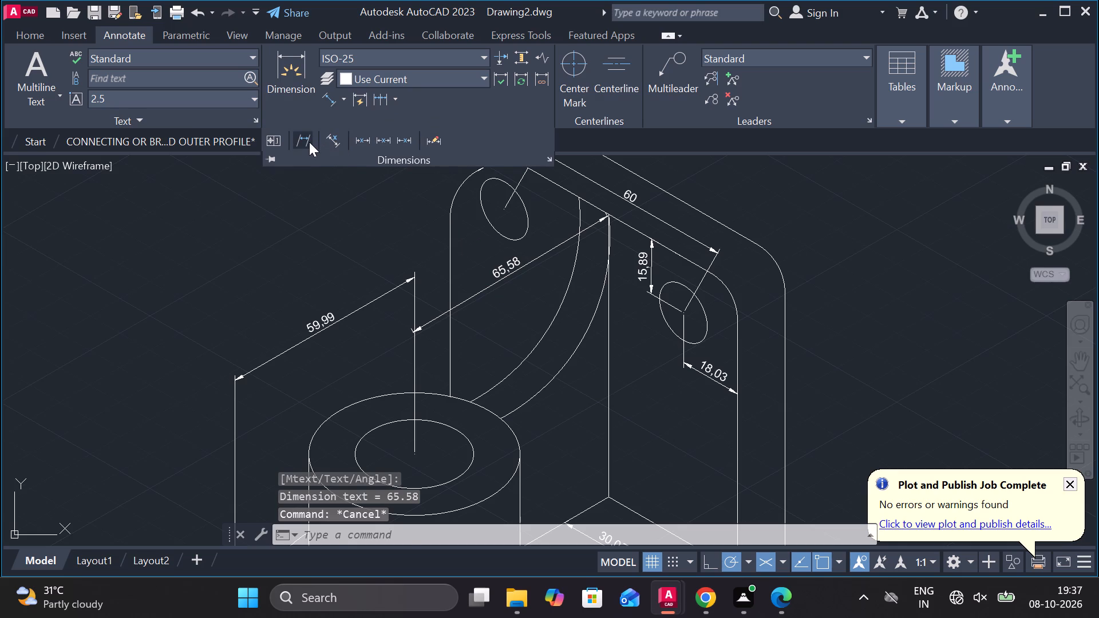
{"action": "left_click", "coordinate": [515, 272]}
{"action": "key", "text": "space"}
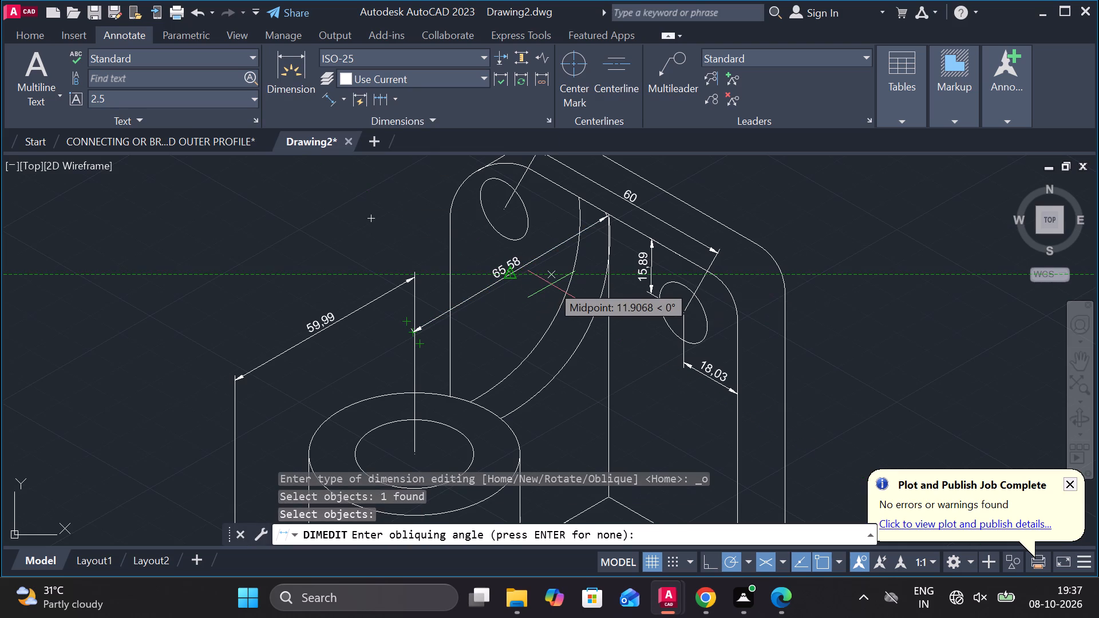
{"action": "type", "text": "90"}
{"action": "key", "text": "Return"}
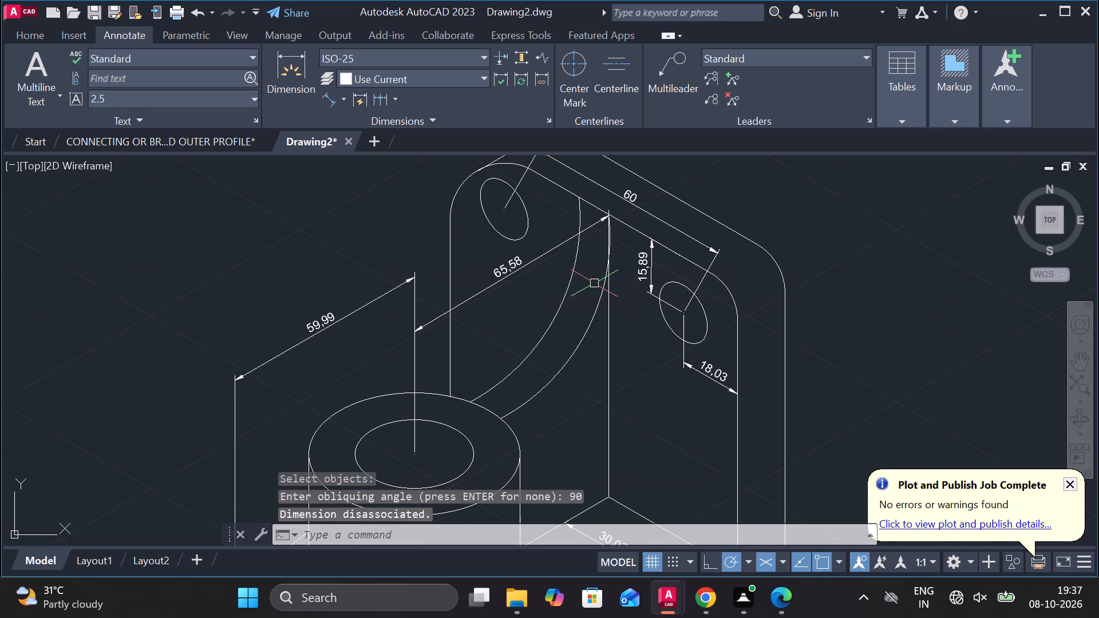
{"action": "scroll", "coordinate": [552, 283], "scroll_direction": "up", "scroll_amount": 2}
{"action": "scroll", "coordinate": [552, 283], "scroll_direction": "down", "scroll_amount": 2}
{"action": "key", "text": "Escape"}
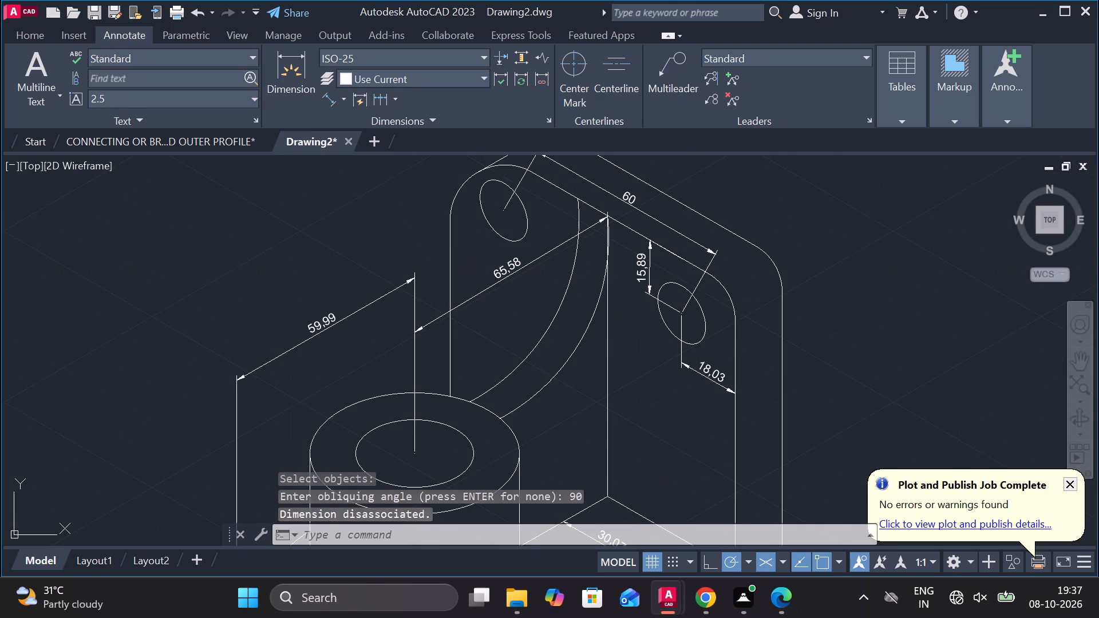
Override the text of the dimension between the boss's centre line and the upright plate with 80.
{"action": "left_click", "coordinate": [511, 277]}
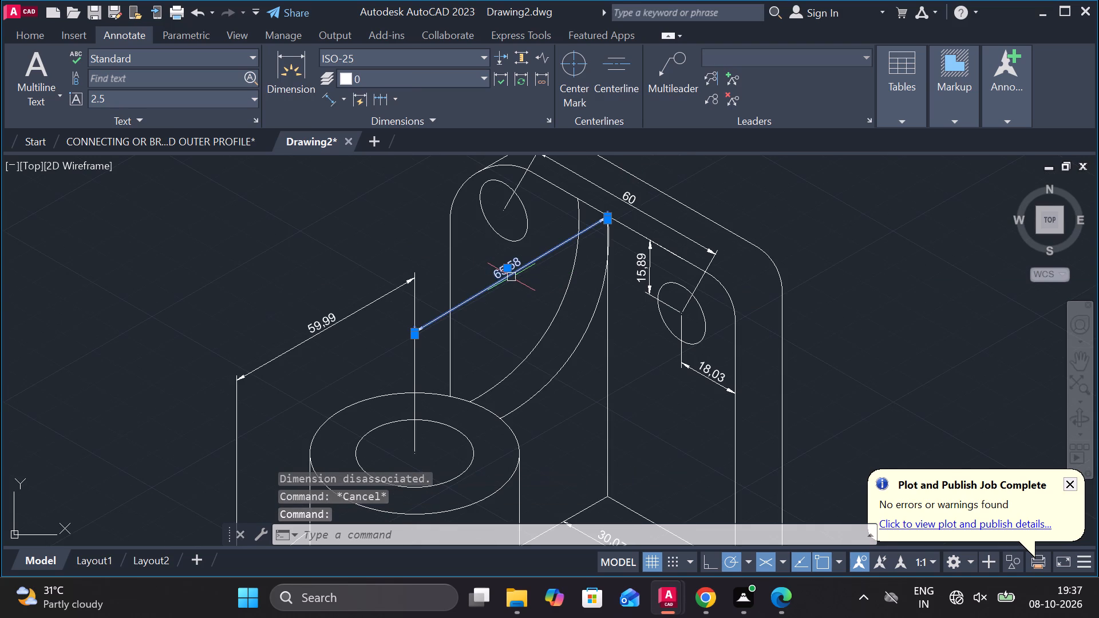
{"action": "scroll", "coordinate": [503, 272], "scroll_direction": "up", "scroll_amount": 2}
{"action": "key", "text": "Escape"}
{"action": "double_click", "coordinate": [503, 268]}
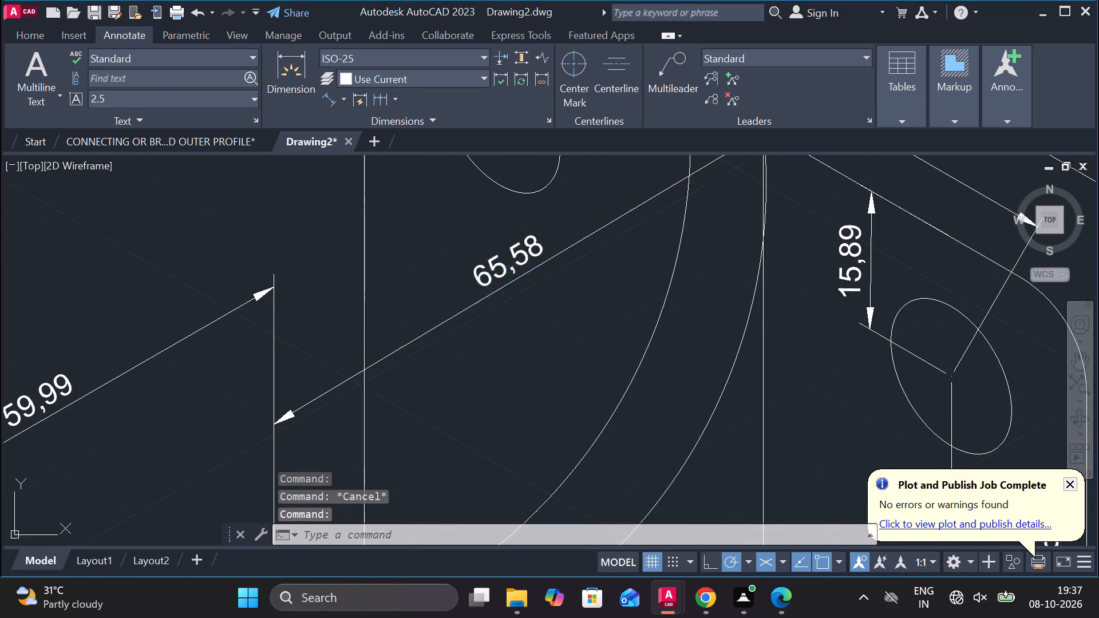
{"action": "key", "text": "Right"}
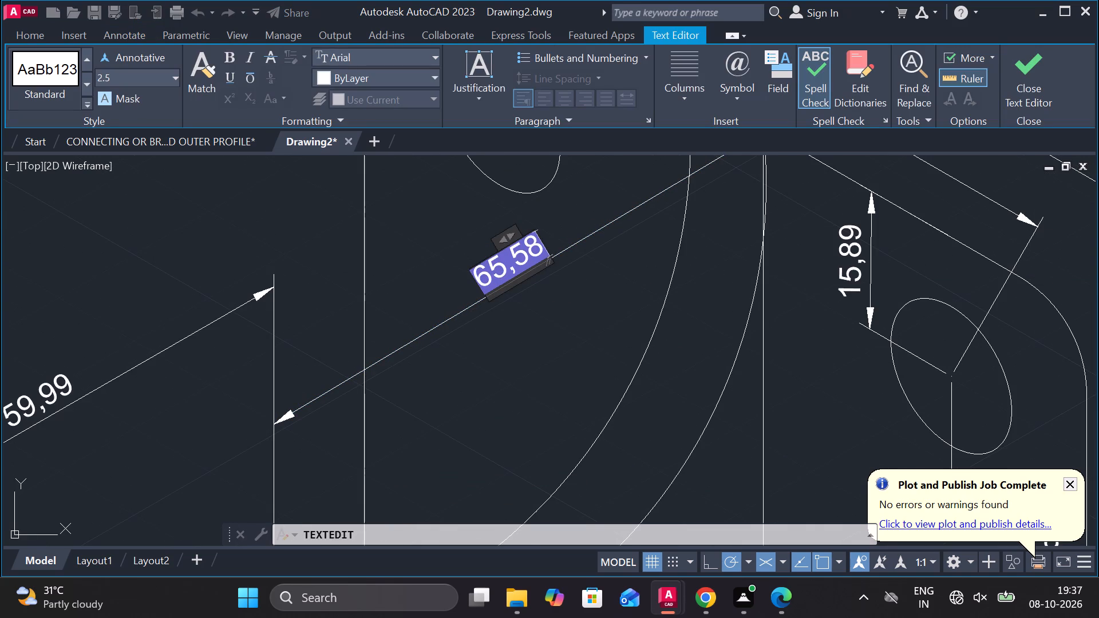
{"action": "key", "text": "BackSpace"}
{"action": "key", "text": "BackSpace"}
{"action": "type", "text": "80"}
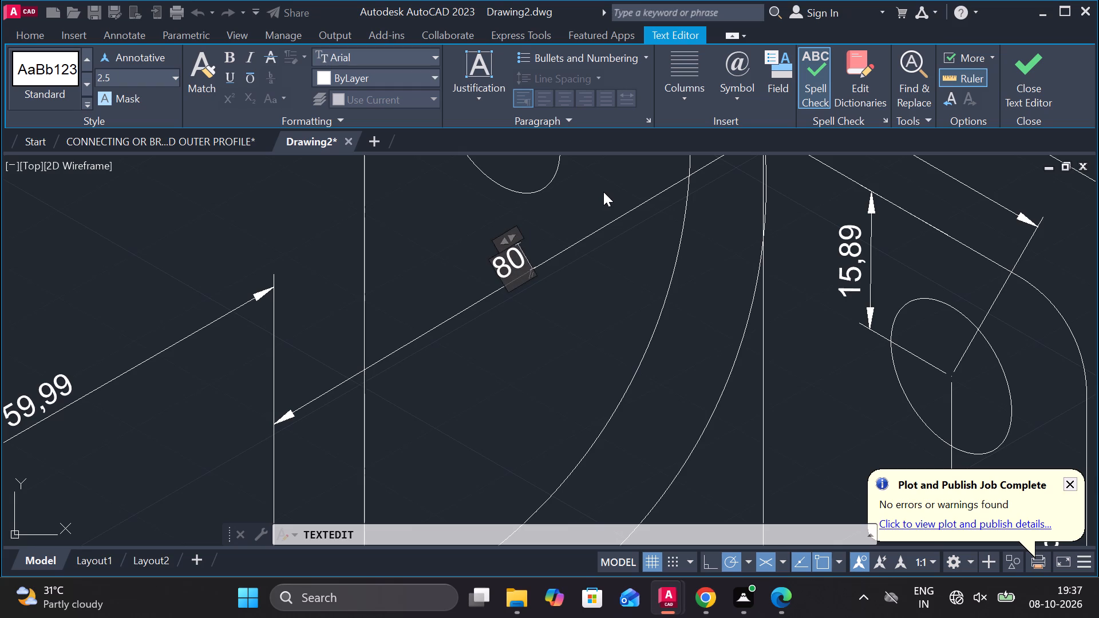
{"action": "left_click", "coordinate": [1018, 75]}
Add a multileader with the text 50 pointing to the outer circular edge of the boss's top face.
{"action": "scroll", "coordinate": [968, 184], "scroll_direction": "down", "scroll_amount": 3}
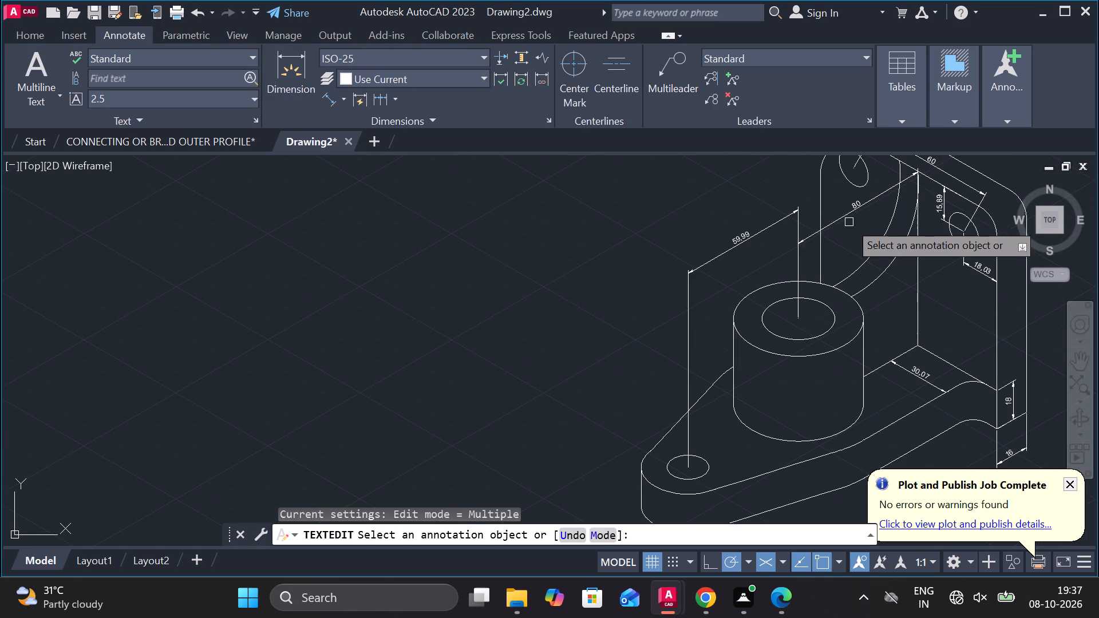
{"action": "middle_click_drag", "start_coordinate": [648, 201], "coordinate": [429, 183]}
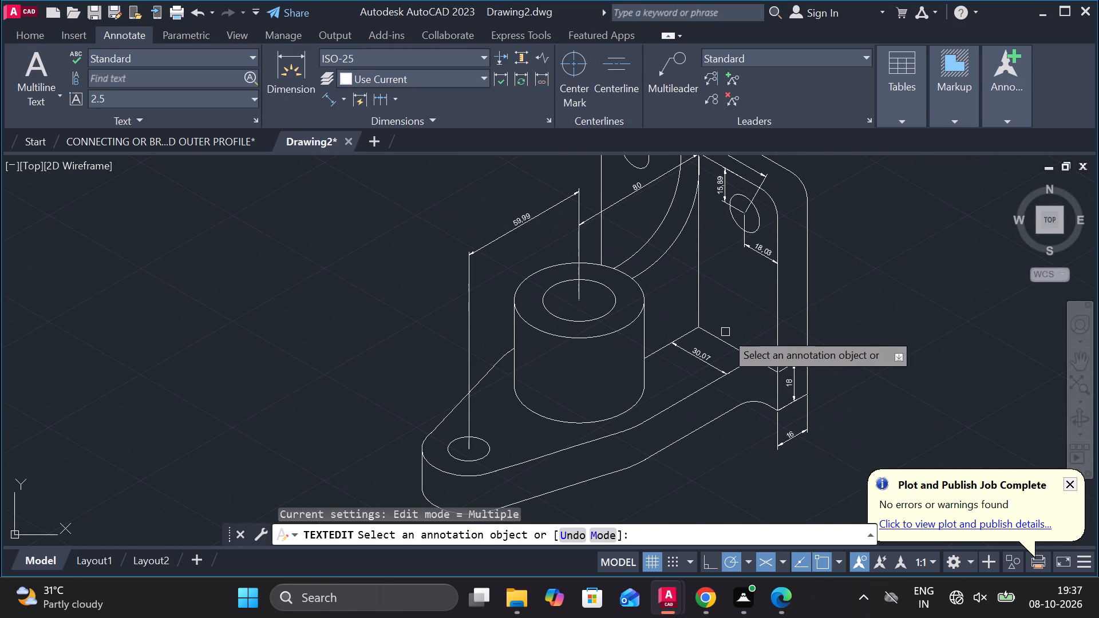
{"action": "left_click", "coordinate": [28, 32]}
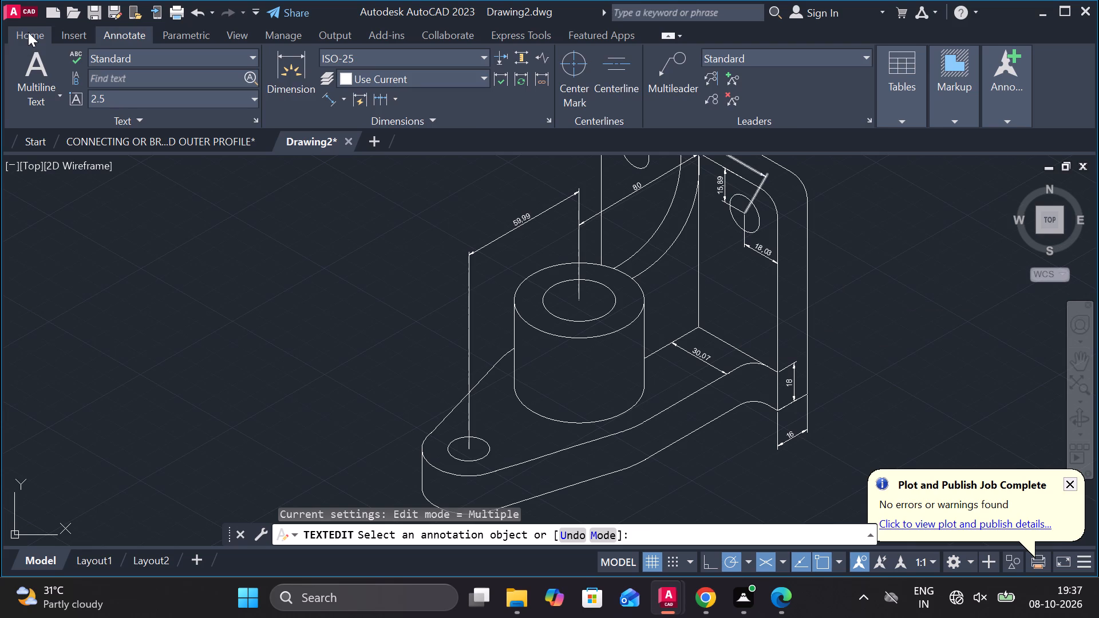
{"action": "left_click", "coordinate": [413, 76]}
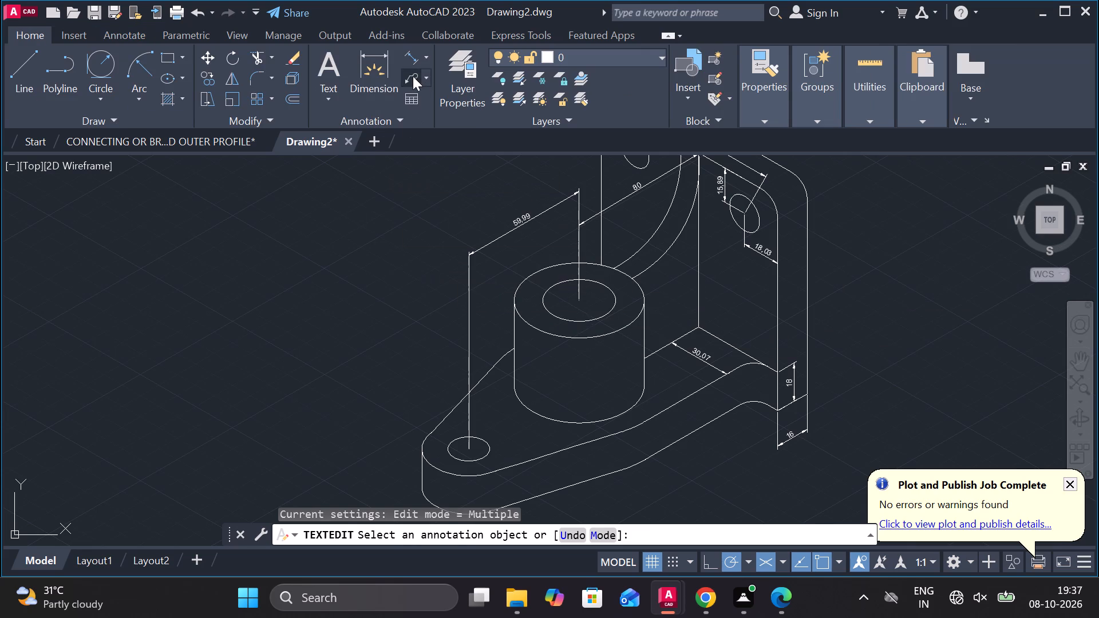
{"action": "left_click", "coordinate": [601, 338]}
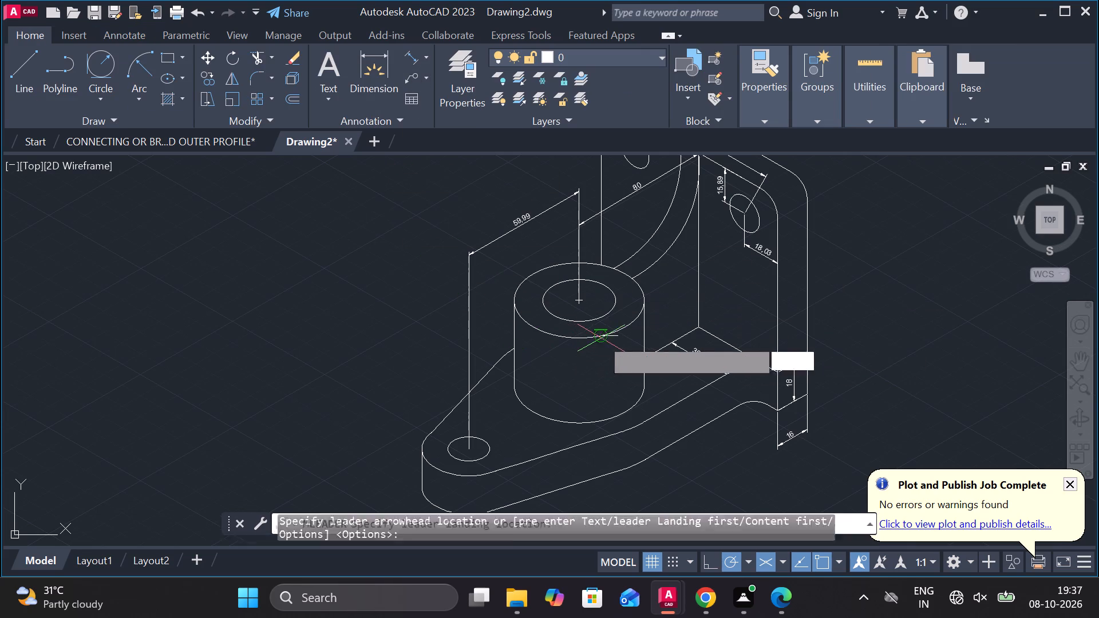
{"action": "middle_click_drag", "start_coordinate": [584, 395], "coordinate": [572, 235]}
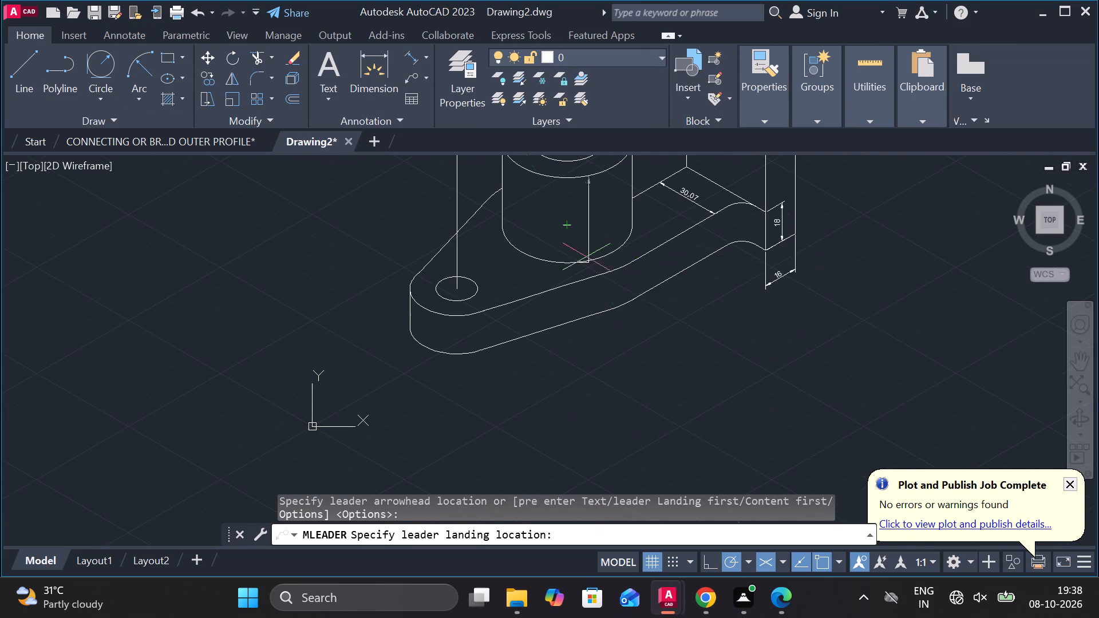
{"action": "middle_click_drag", "start_coordinate": [393, 188], "coordinate": [451, 383]}
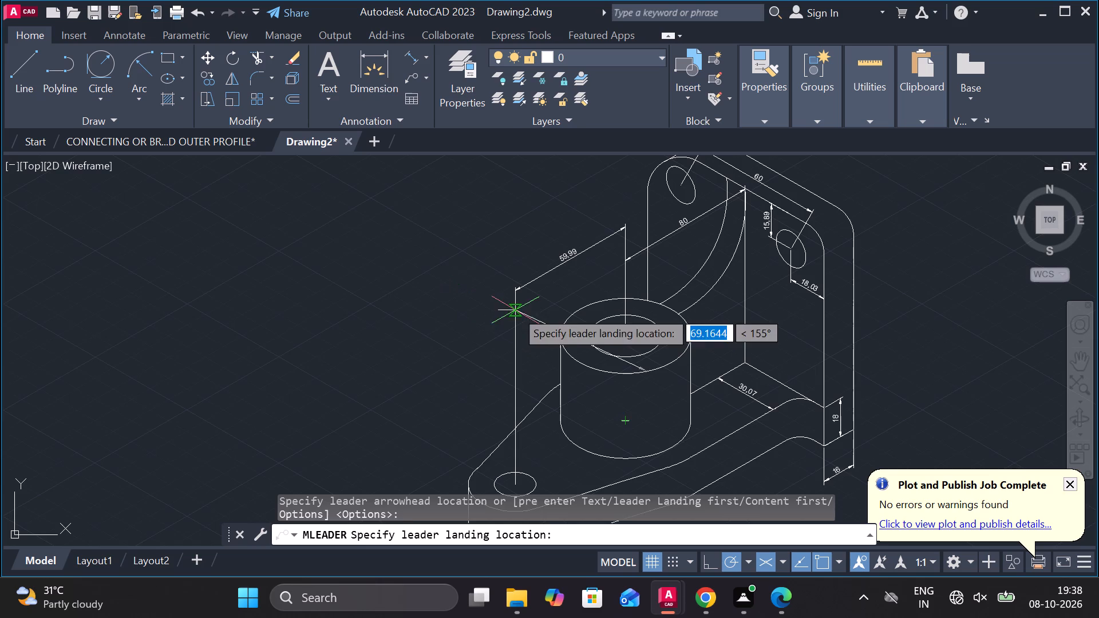
{"action": "scroll", "coordinate": [543, 309], "scroll_direction": "up", "scroll_amount": 2}
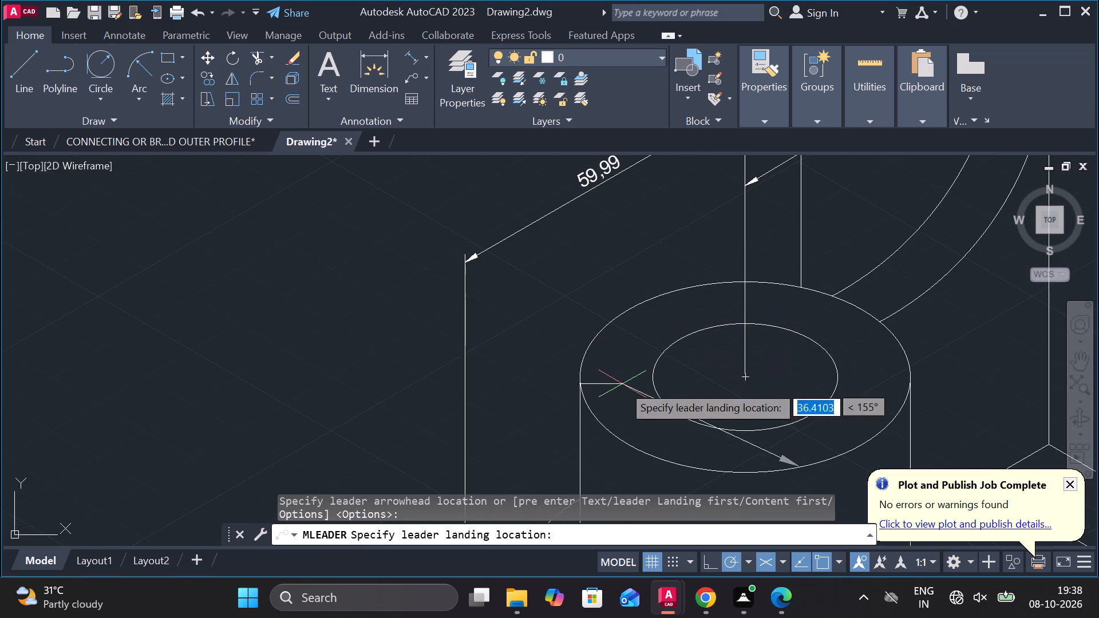
{"action": "left_click", "coordinate": [543, 303]}
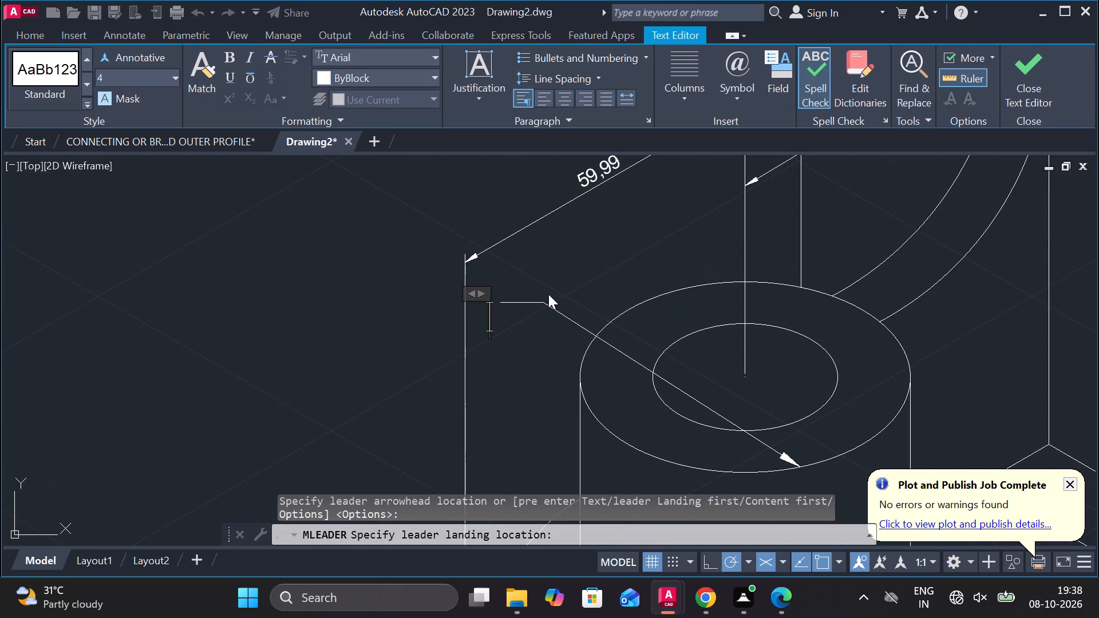
{"action": "type", "text": "50"}
{"action": "left_click", "coordinate": [1030, 81]}
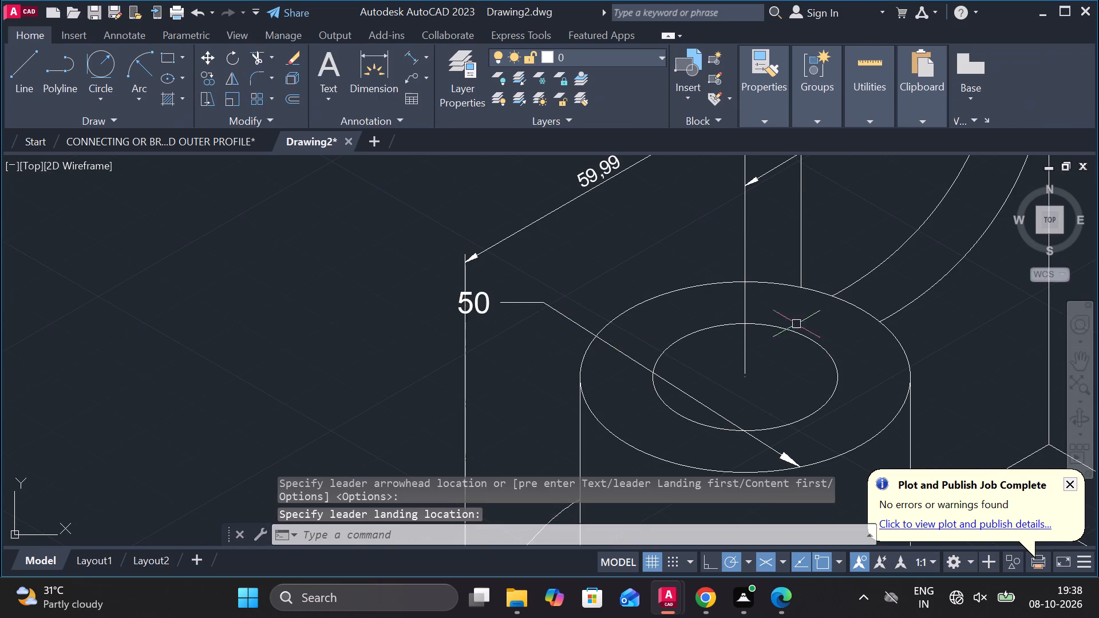
Move the landing of the 50 leader down onto the boss's cylindrical side, below its arrowhead.
{"action": "middle_click_drag", "start_coordinate": [716, 328], "coordinate": [604, 263]}
{"action": "left_click", "coordinate": [386, 236]}
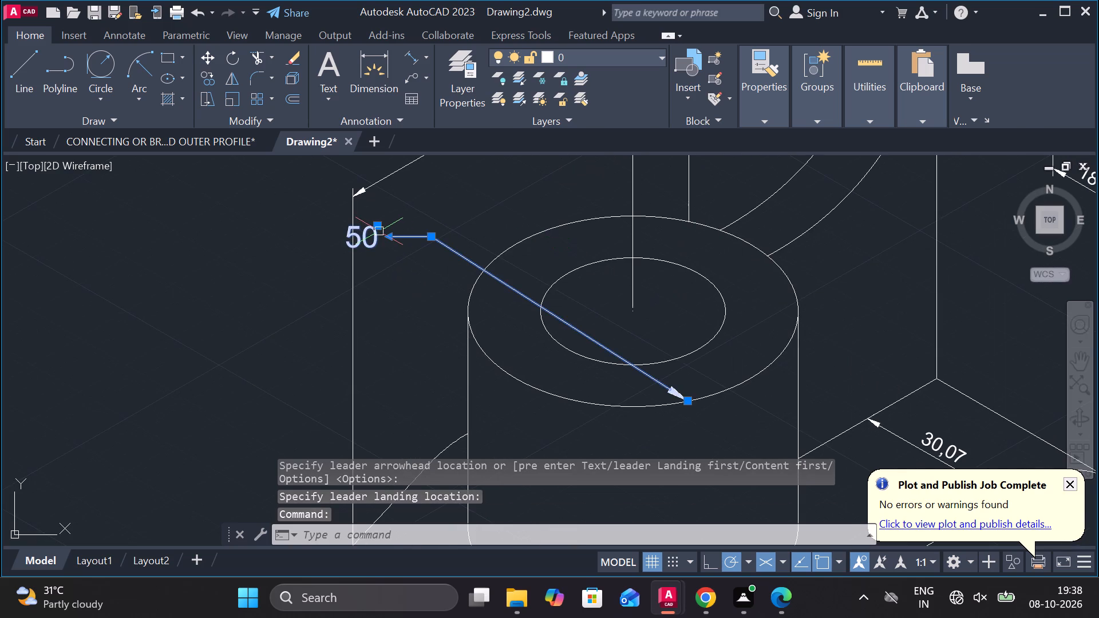
{"action": "left_click_drag", "start_coordinate": [434, 237], "coordinate": [445, 245]}
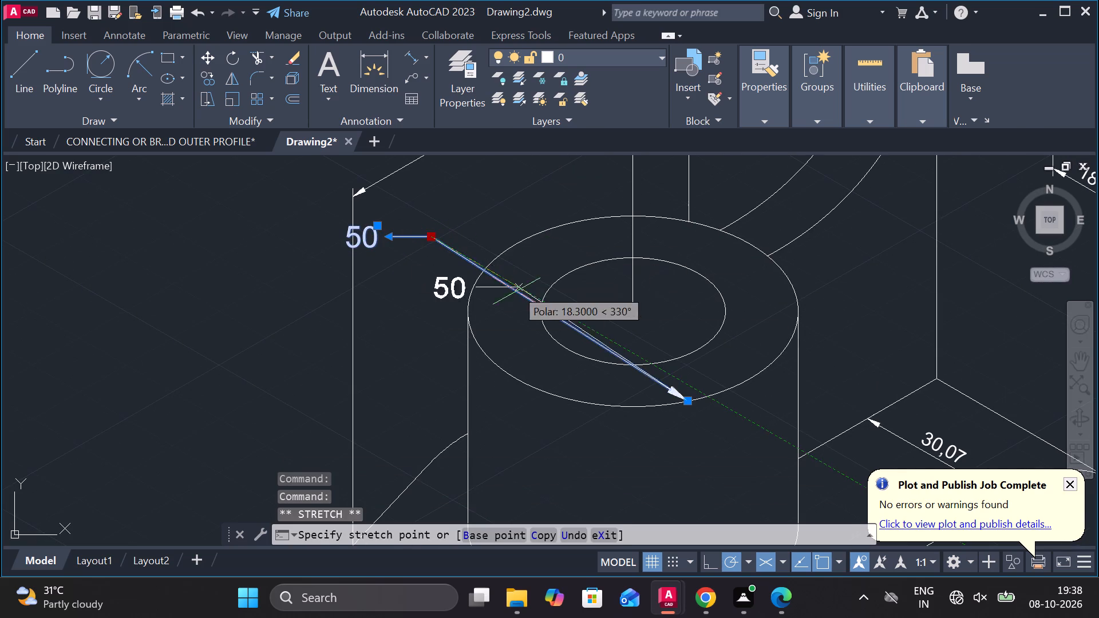
{"action": "left_click", "coordinate": [649, 467]}
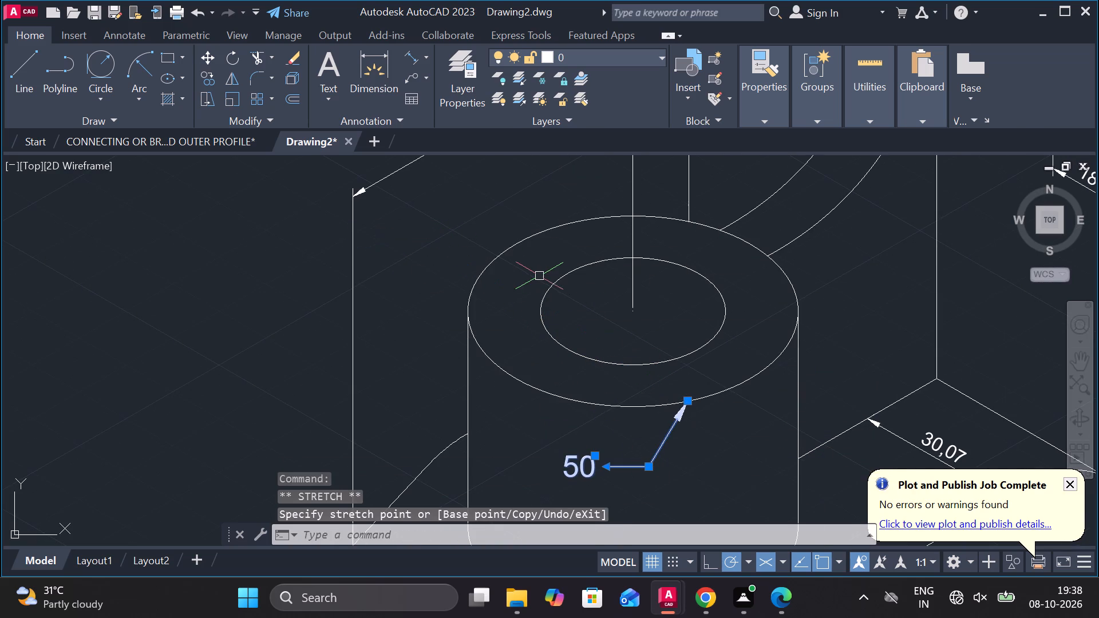
{"action": "key", "text": "Escape"}
{"action": "scroll", "coordinate": [598, 283], "scroll_direction": "down", "scroll_amount": 1}
{"action": "scroll", "coordinate": [651, 377], "scroll_direction": "up", "scroll_amount": 2}
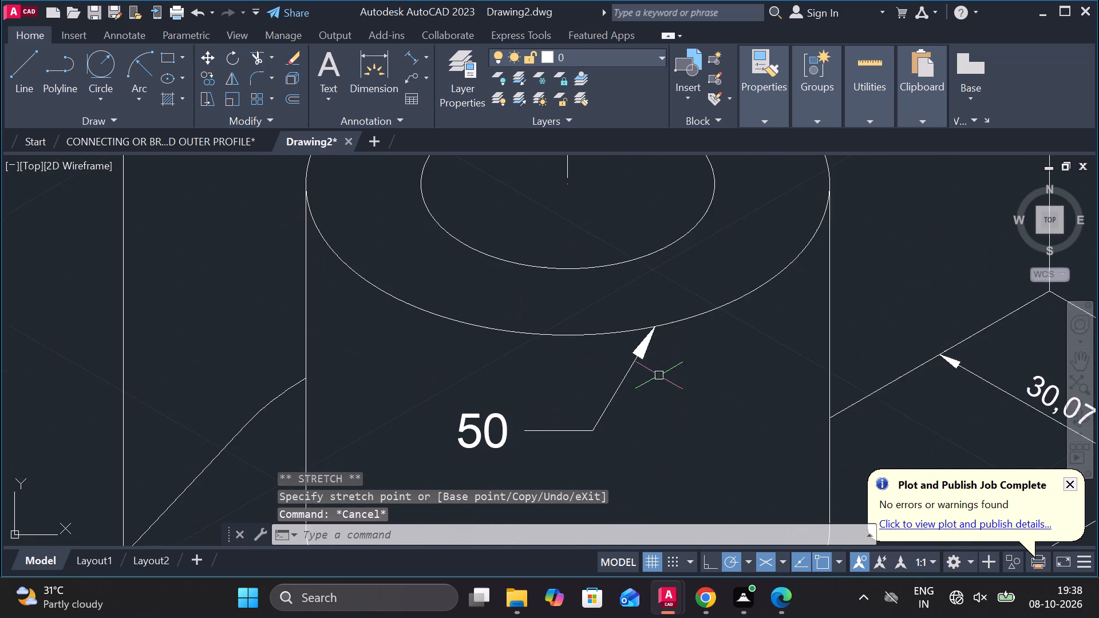
Add a multileader to the boss's bore edge with the text Ø28, landing it below the boss's top face.
{"action": "middle_click_drag", "start_coordinate": [665, 375], "coordinate": [511, 266]}
{"action": "scroll", "coordinate": [562, 258], "scroll_direction": "down", "scroll_amount": 1}
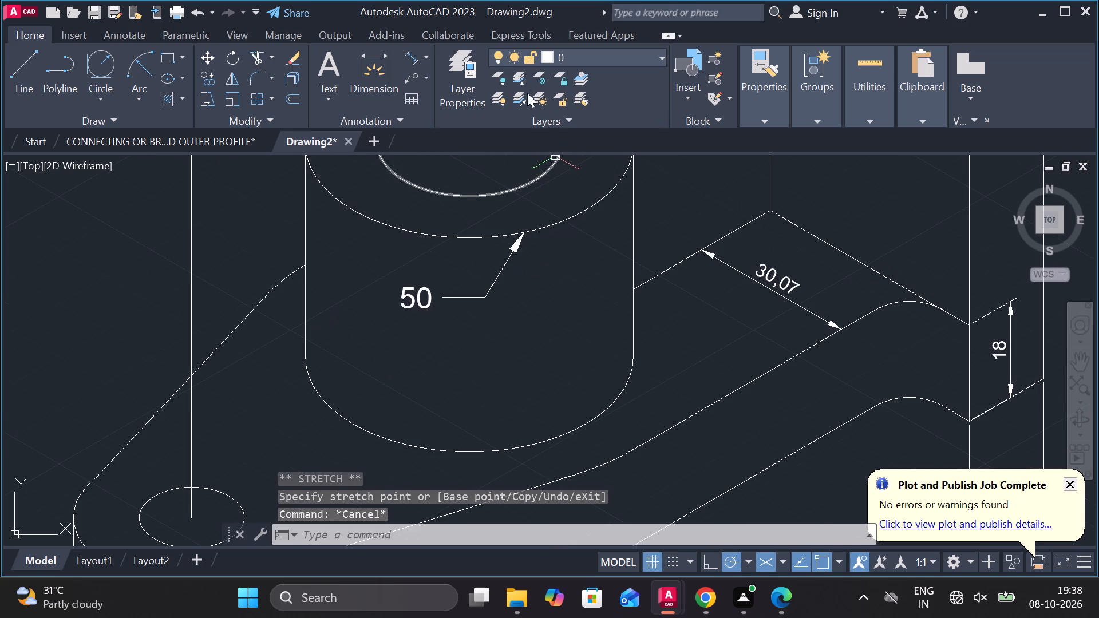
{"action": "left_click", "coordinate": [404, 77]}
{"action": "middle_click_drag", "start_coordinate": [476, 183], "coordinate": [430, 322]}
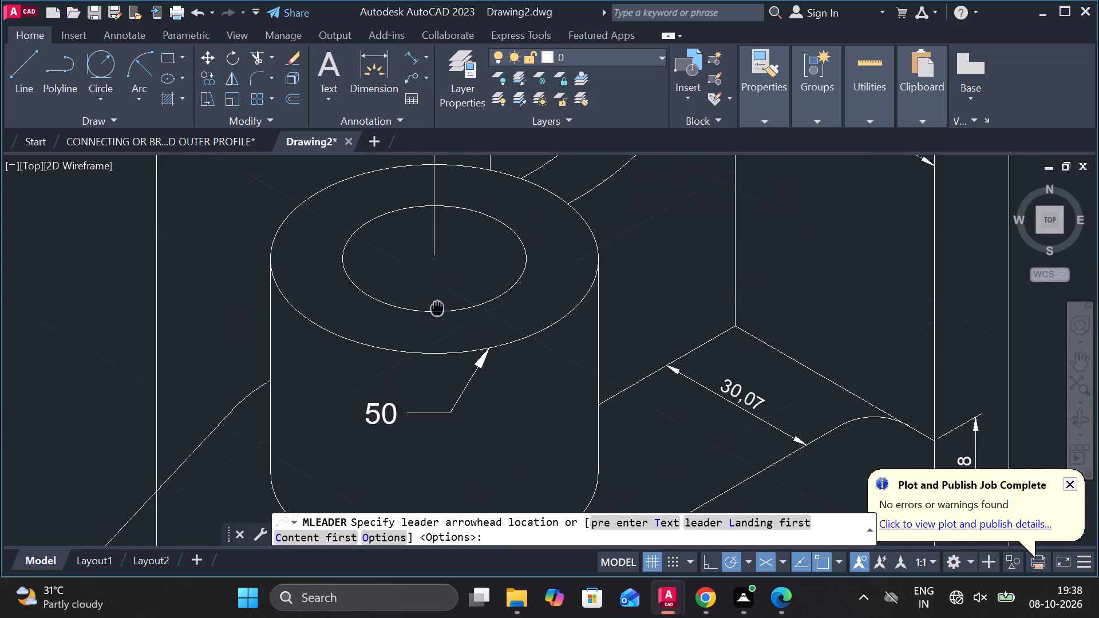
{"action": "middle_click_drag", "start_coordinate": [430, 322], "coordinate": [425, 329]}
{"action": "left_click", "coordinate": [491, 324]}
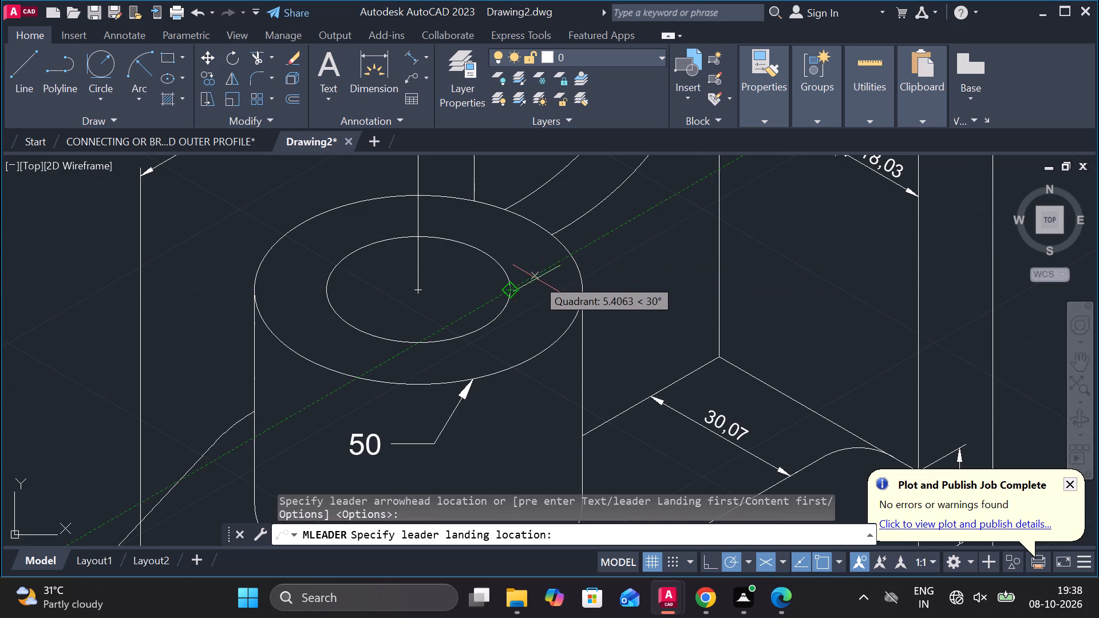
{"action": "scroll", "coordinate": [536, 281], "scroll_direction": "up", "scroll_amount": 2}
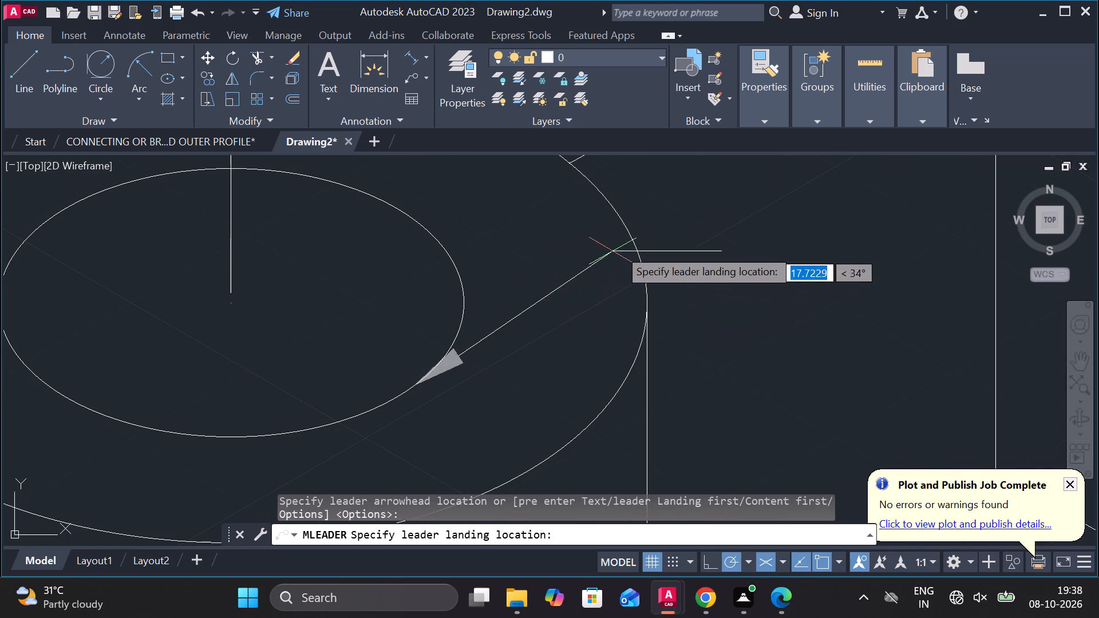
{"action": "middle_click_drag", "start_coordinate": [654, 366], "coordinate": [650, 366]}
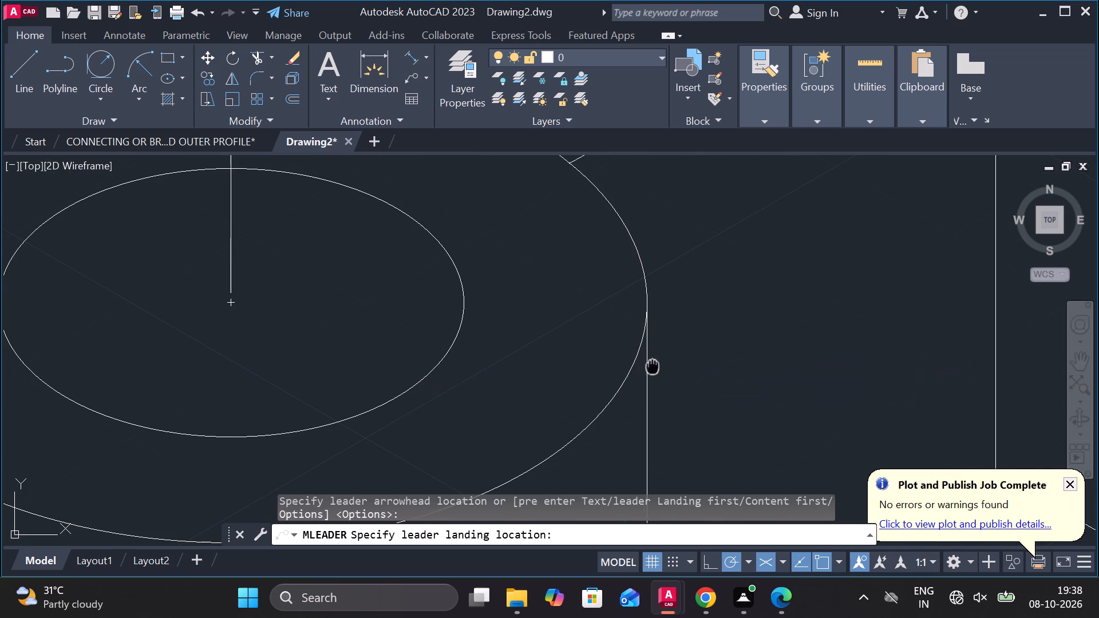
{"action": "middle_click_drag", "start_coordinate": [650, 366], "coordinate": [606, 242]}
{"action": "left_click", "coordinate": [425, 442]}
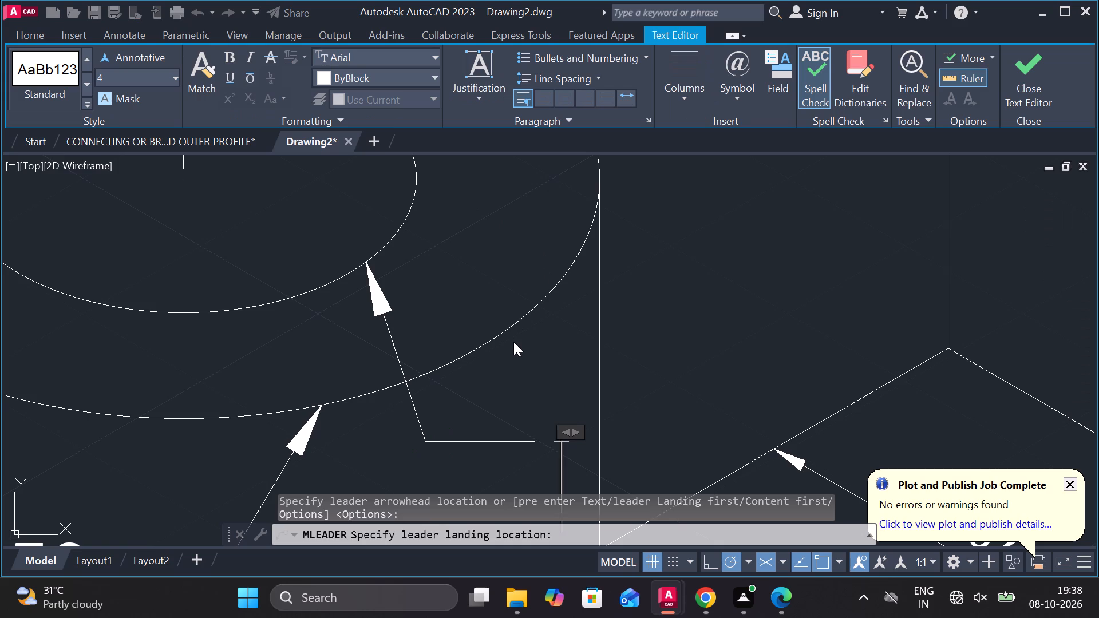
{"action": "key", "text": "2"}
{"action": "key", "text": "8"}
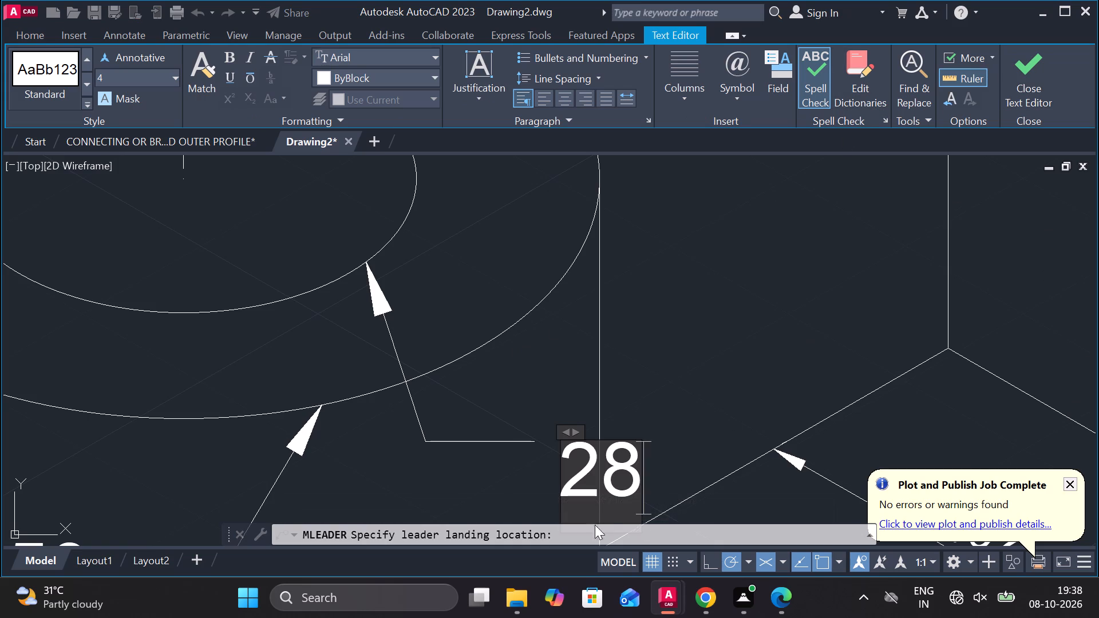
{"action": "left_click", "coordinate": [572, 477]}
{"action": "left_click", "coordinate": [740, 78]}
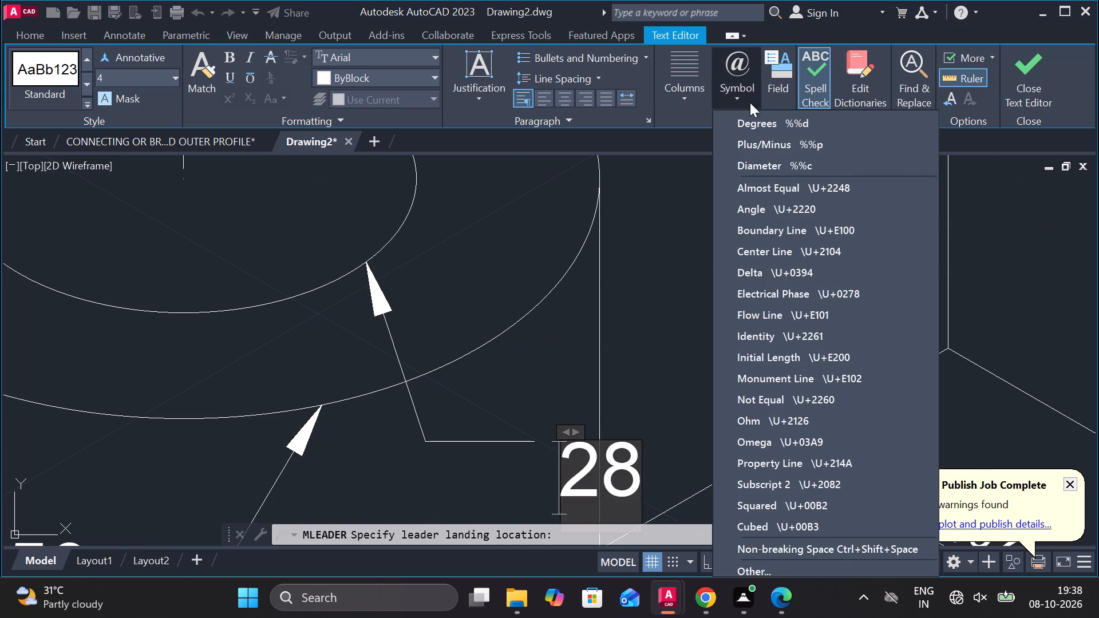
{"action": "left_click", "coordinate": [761, 166]}
{"action": "left_click", "coordinate": [1021, 74]}
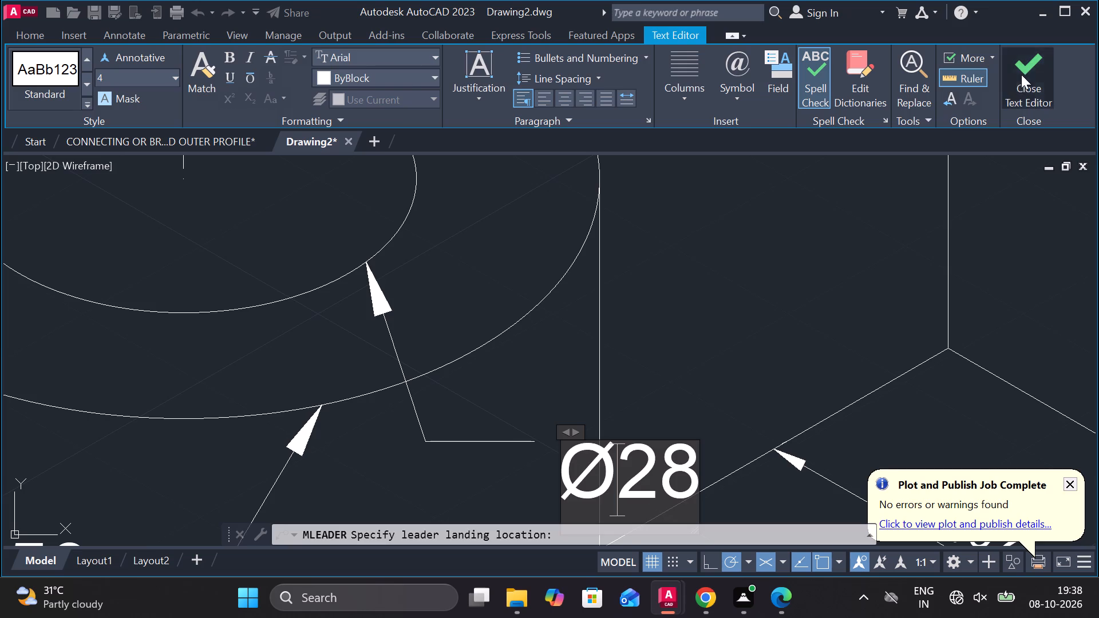
Insert a diameter symbol before the 50 in the boss's outer edge leader text.
{"action": "scroll", "coordinate": [686, 286], "scroll_direction": "down", "scroll_amount": 3}
{"action": "scroll", "coordinate": [574, 387], "scroll_direction": "up", "scroll_amount": 1}
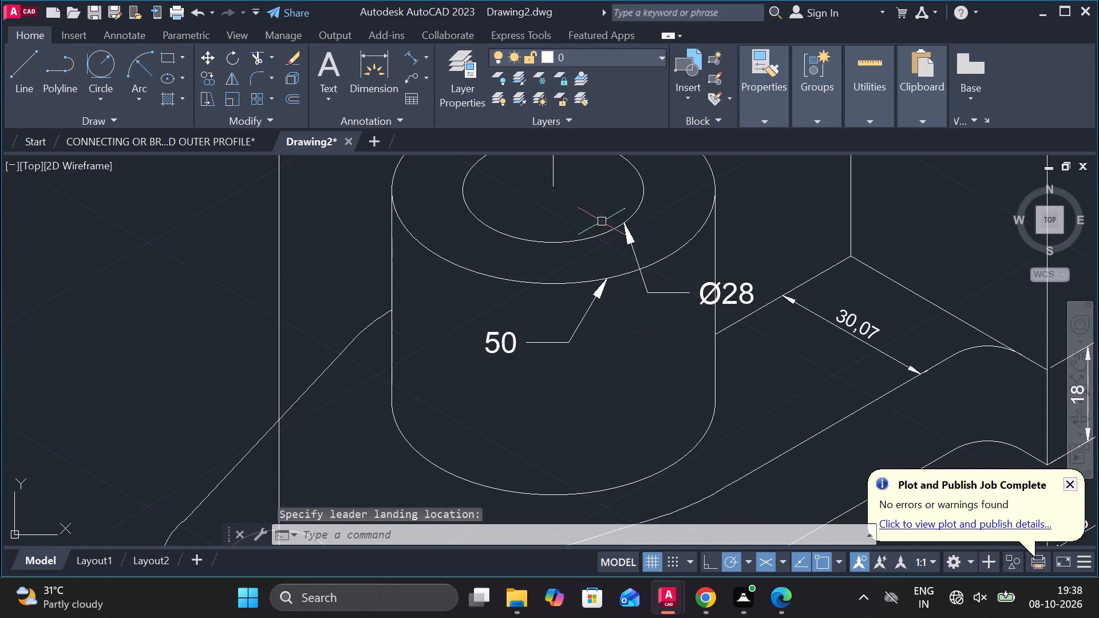
{"action": "double_click", "coordinate": [504, 336]}
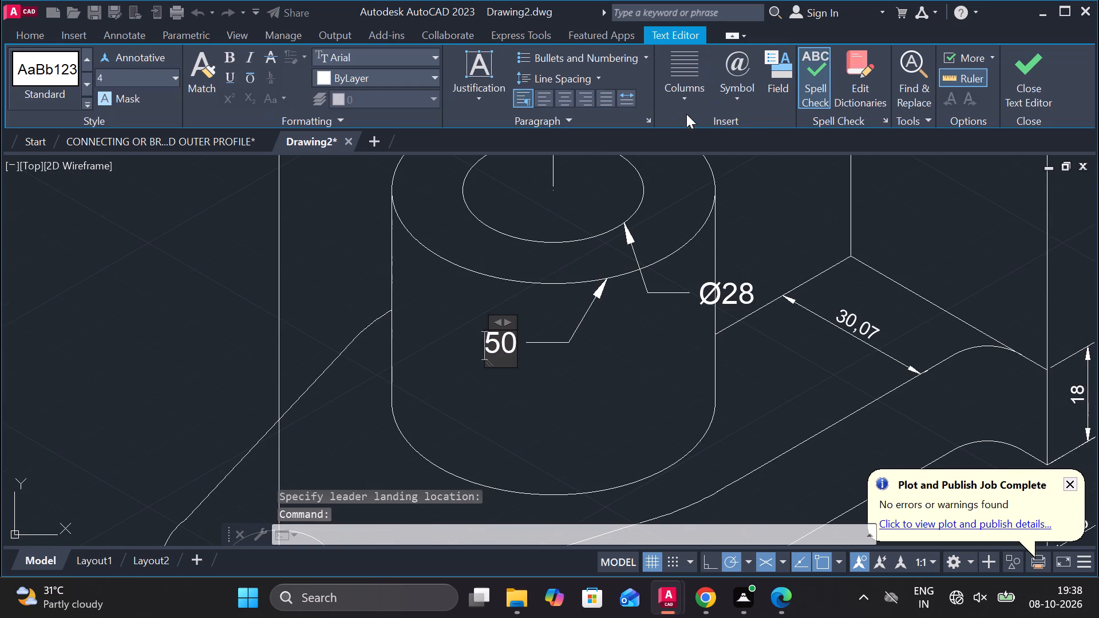
{"action": "left_click", "coordinate": [732, 72]}
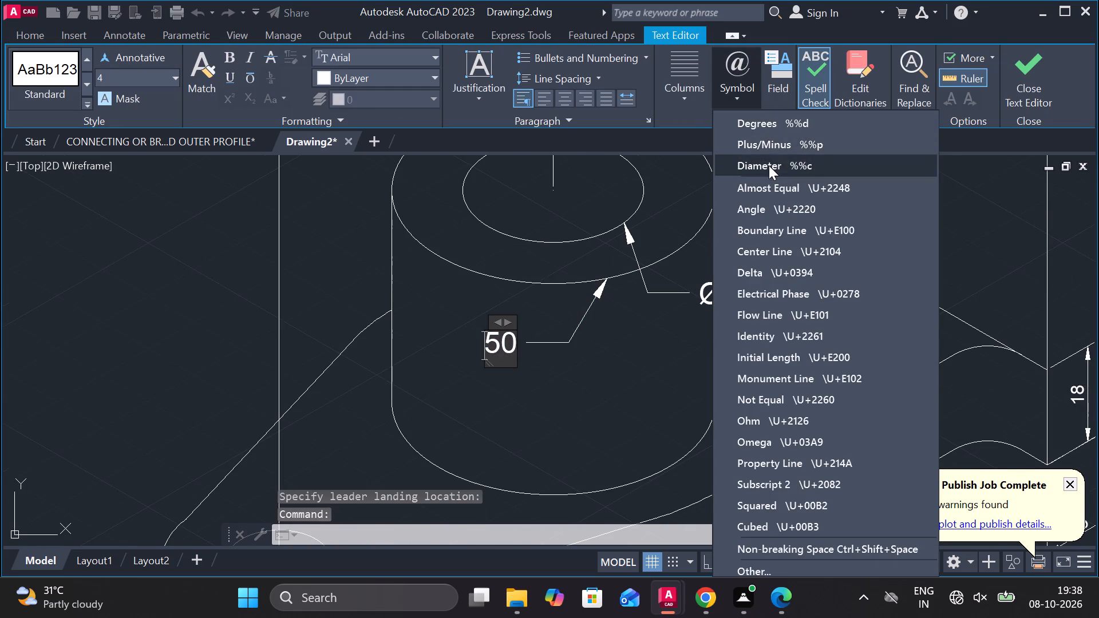
{"action": "left_click", "coordinate": [769, 165]}
{"action": "left_click", "coordinate": [1018, 87]}
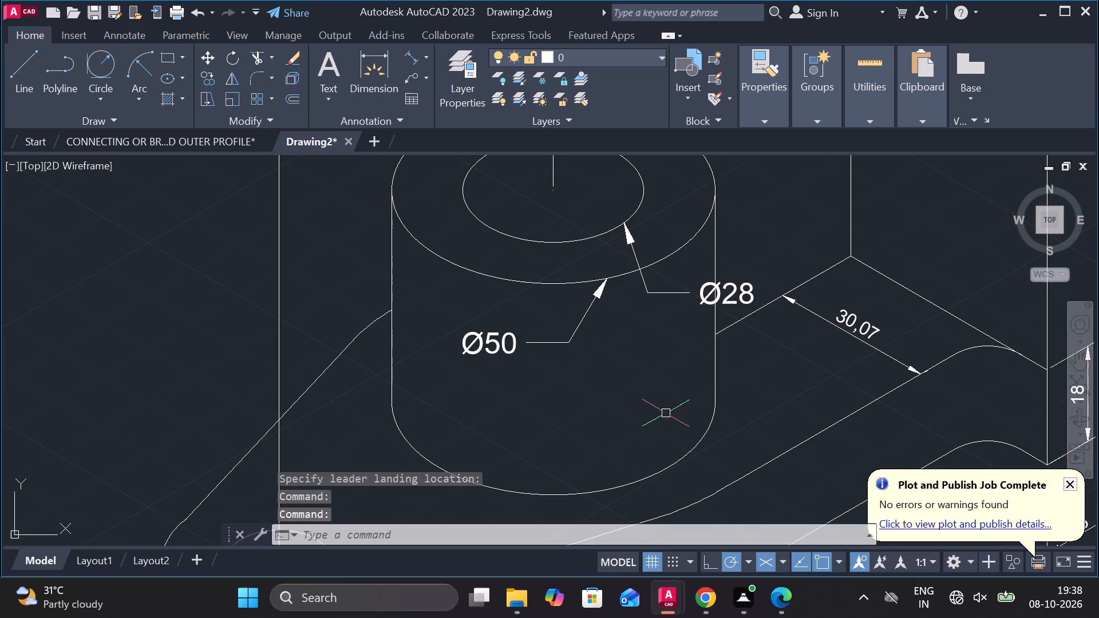
{"action": "key", "text": "Escape"}
Shift the Ø50 leader's arrowhead leftward along the boss's outer edge and move its landing 10 units left.
{"action": "left_click", "coordinate": [604, 287]}
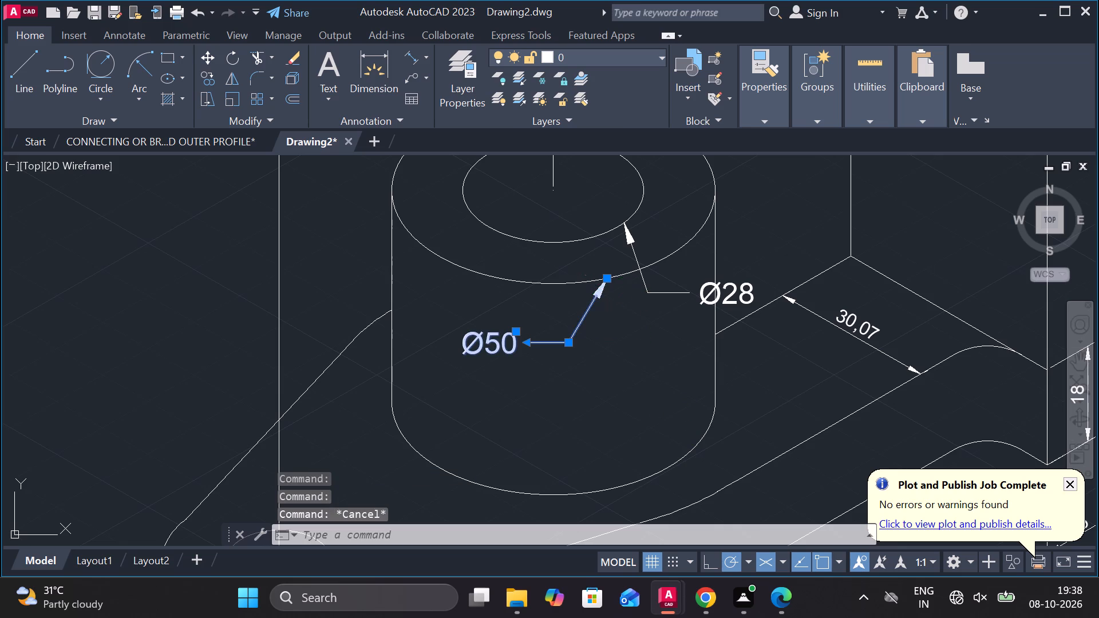
{"action": "left_click", "coordinate": [604, 275]}
{"action": "left_click", "coordinate": [534, 279]}
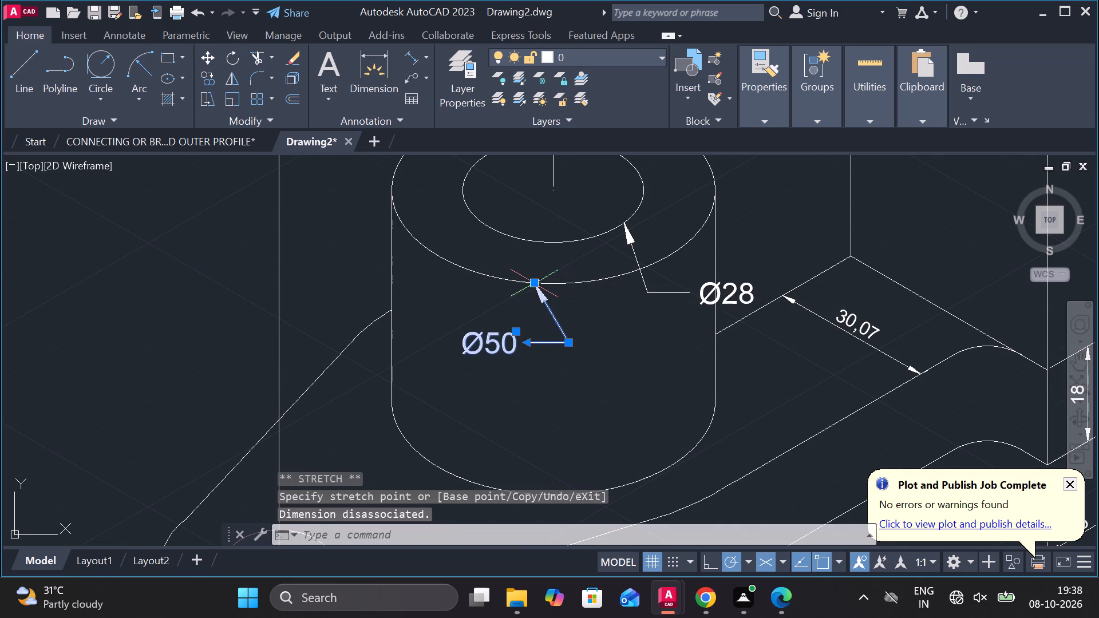
{"action": "left_click", "coordinate": [571, 343]}
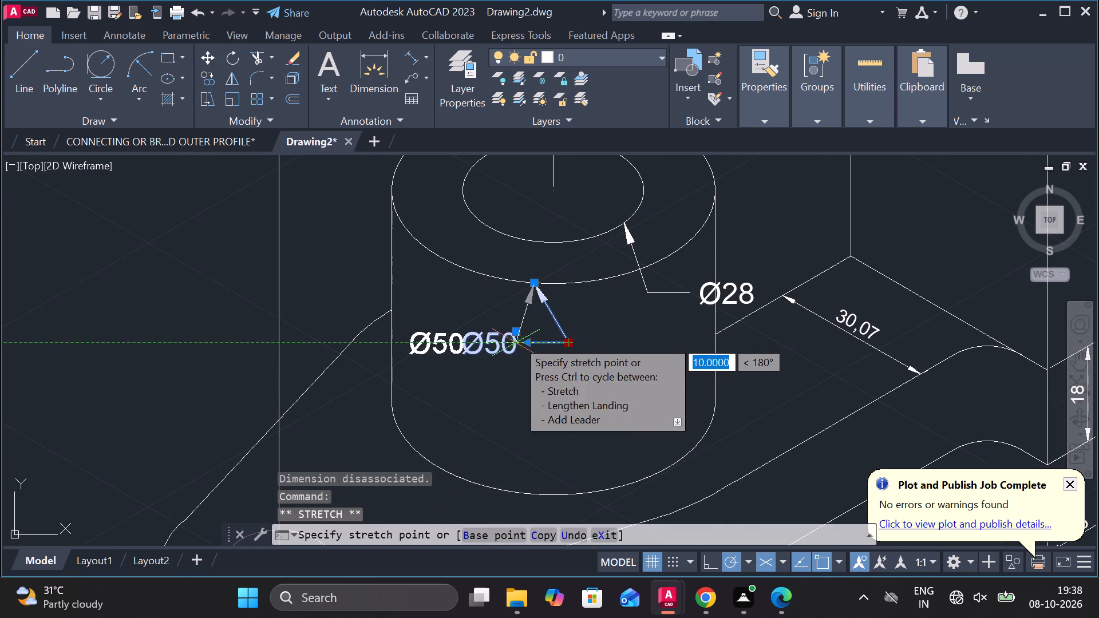
{"action": "left_click", "coordinate": [517, 339]}
Move the Ø28 leader's landing down and left so its text sits on the boss's side face.
{"action": "left_click", "coordinate": [667, 296]}
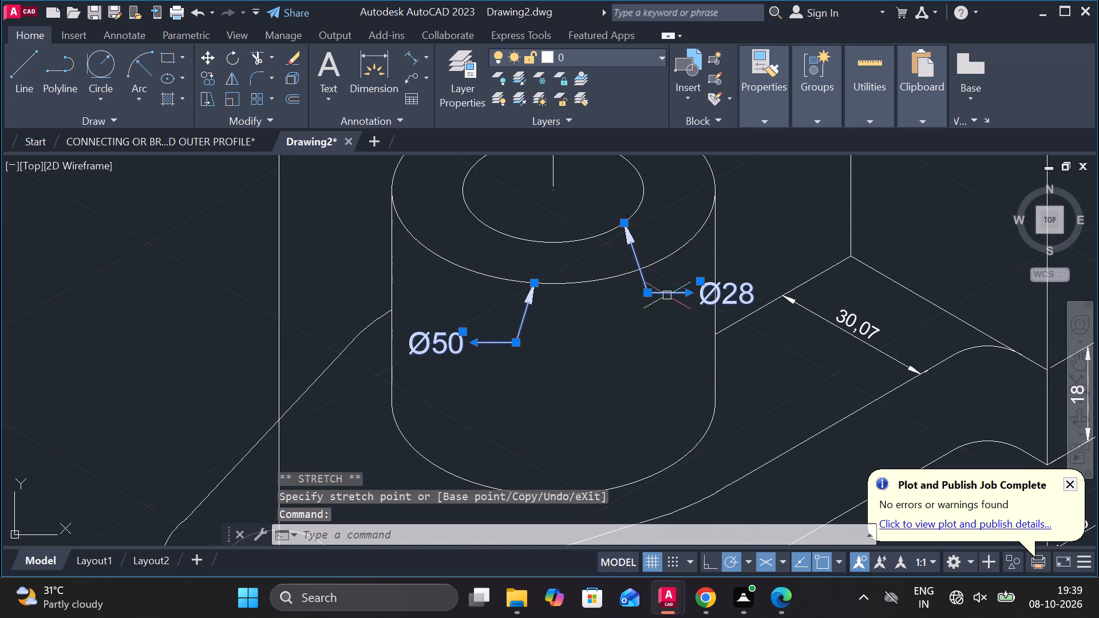
{"action": "left_click", "coordinate": [650, 294]}
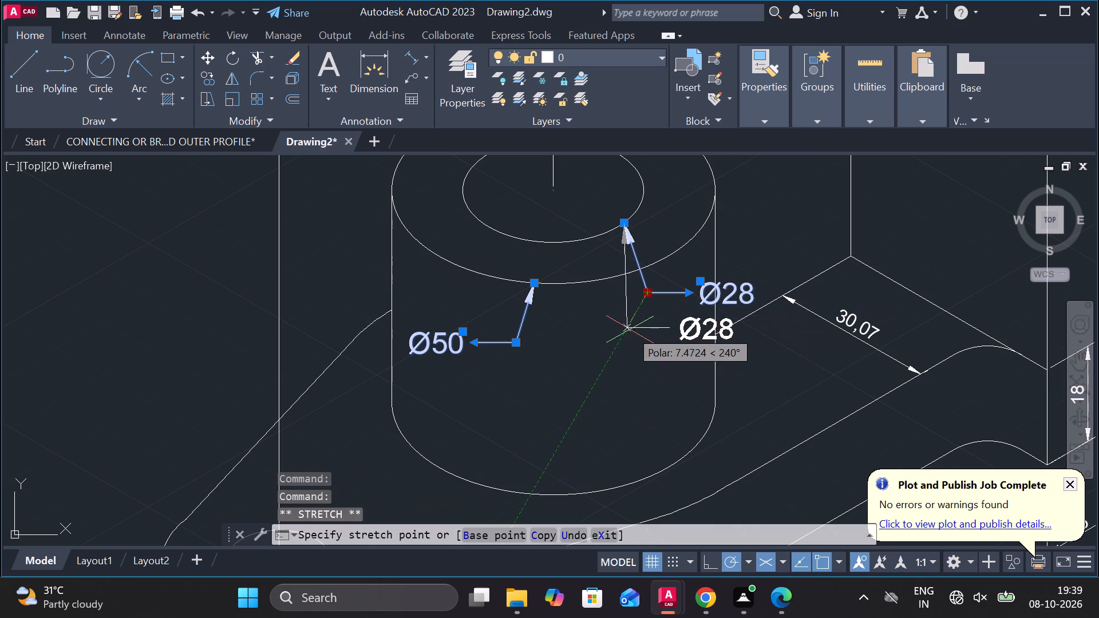
{"action": "left_click", "coordinate": [594, 335]}
{"action": "key", "text": "Escape"}
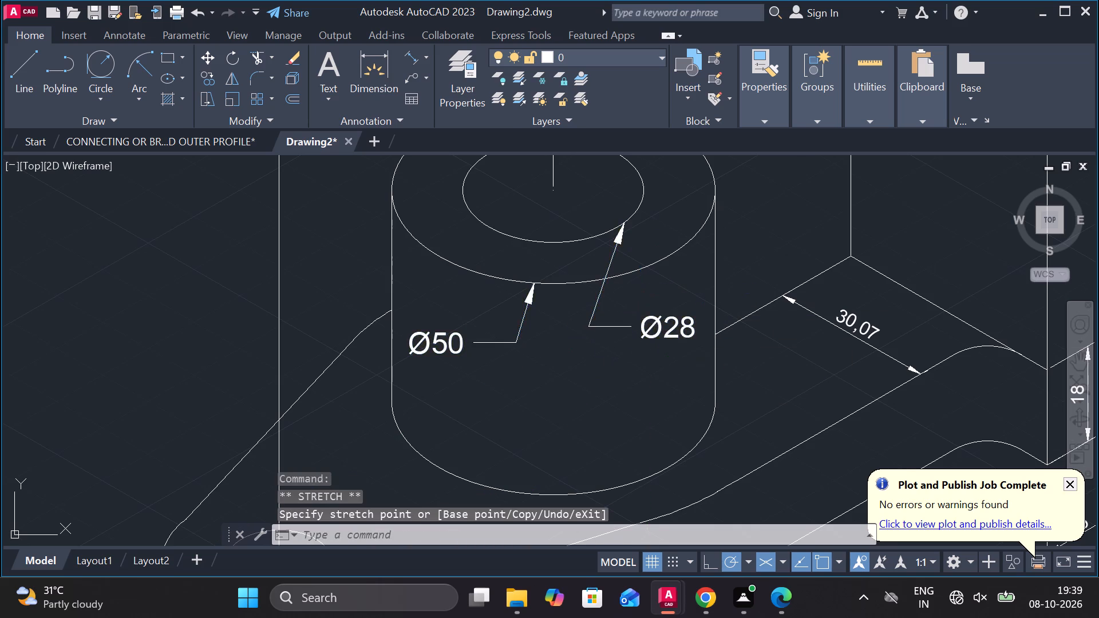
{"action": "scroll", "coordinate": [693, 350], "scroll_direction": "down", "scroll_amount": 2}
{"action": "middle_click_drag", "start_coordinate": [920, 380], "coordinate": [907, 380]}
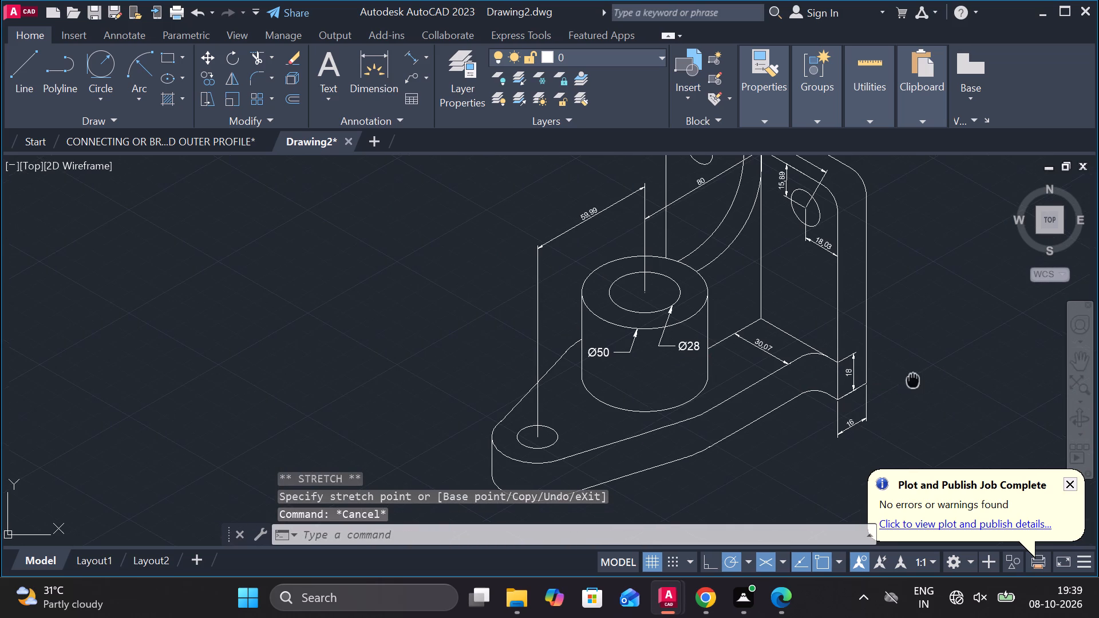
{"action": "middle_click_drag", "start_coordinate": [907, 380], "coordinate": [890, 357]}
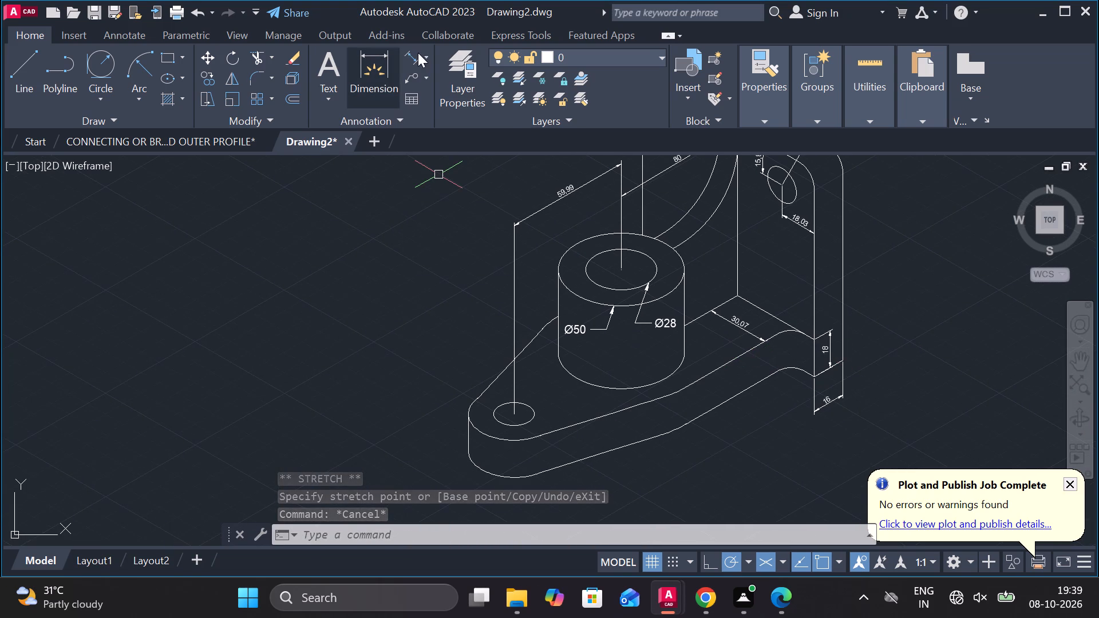
Add a multileader to the small hole at the arm's end with the text 18 R, landing it up and left outside the arm.
{"action": "left_click", "coordinate": [410, 76]}
{"action": "left_click", "coordinate": [497, 421]}
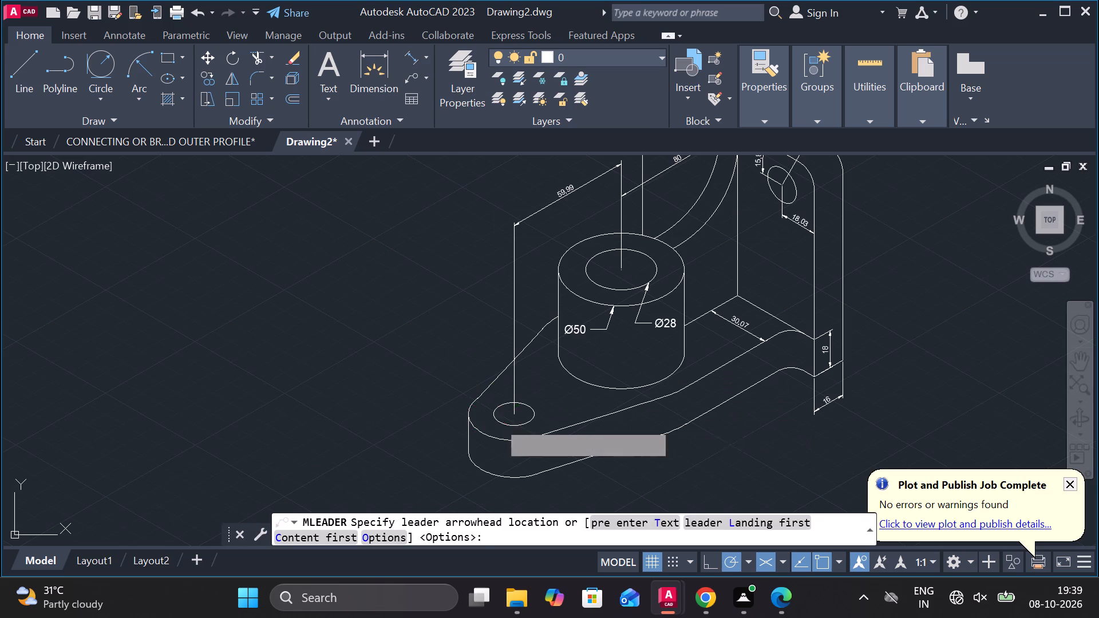
{"action": "left_click", "coordinate": [445, 343]}
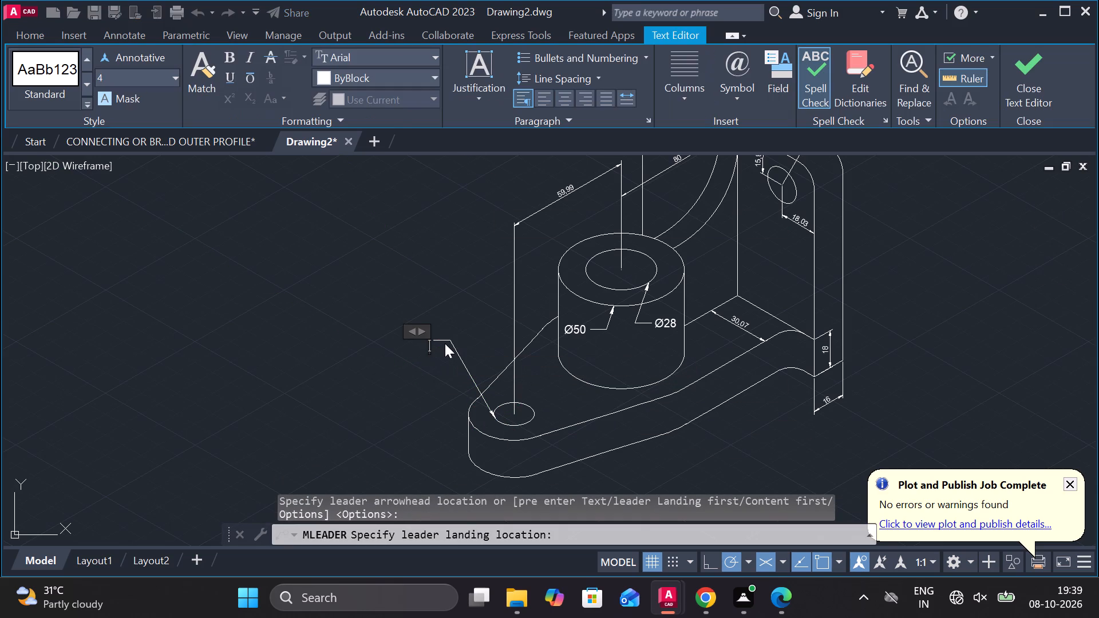
{"action": "key", "text": "1"}
{"action": "type", "text": "8"}
{"action": "key", "text": "space"}
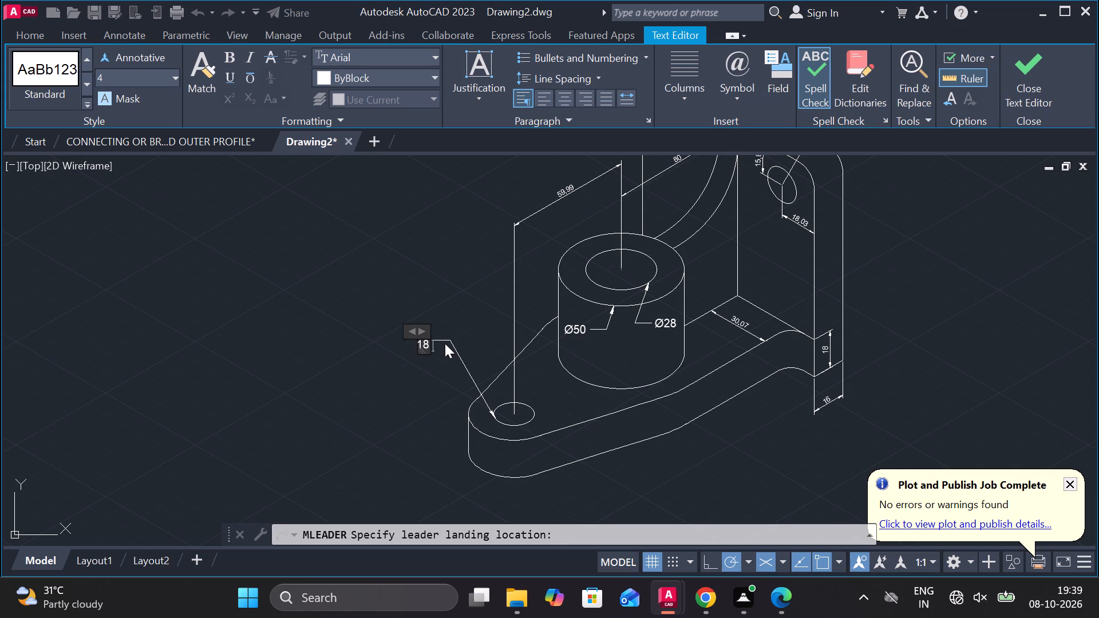
{"action": "key", "text": "r"}
{"action": "left_click", "coordinate": [1012, 93]}
Modify the ISO-25 dimension style: turn off drawing the dimension line between extension lines and set the text height to 4.
{"action": "scroll", "coordinate": [908, 275], "scroll_direction": "down", "scroll_amount": 2}
{"action": "middle_click_drag", "start_coordinate": [908, 275], "coordinate": [649, 356]}
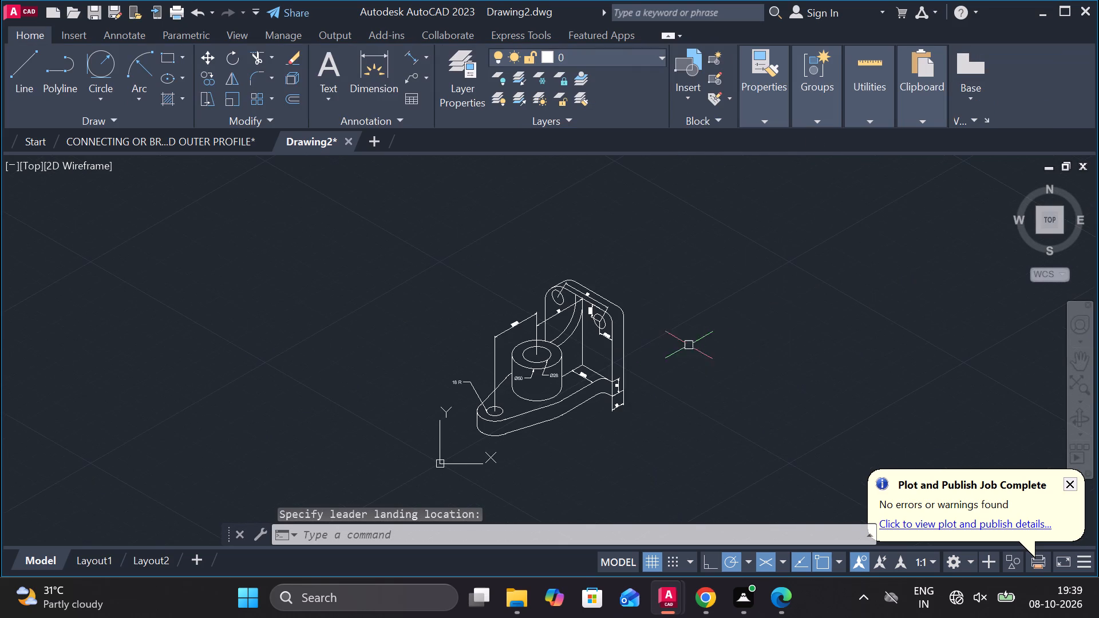
{"action": "key", "text": "d"}
{"action": "key", "text": "space"}
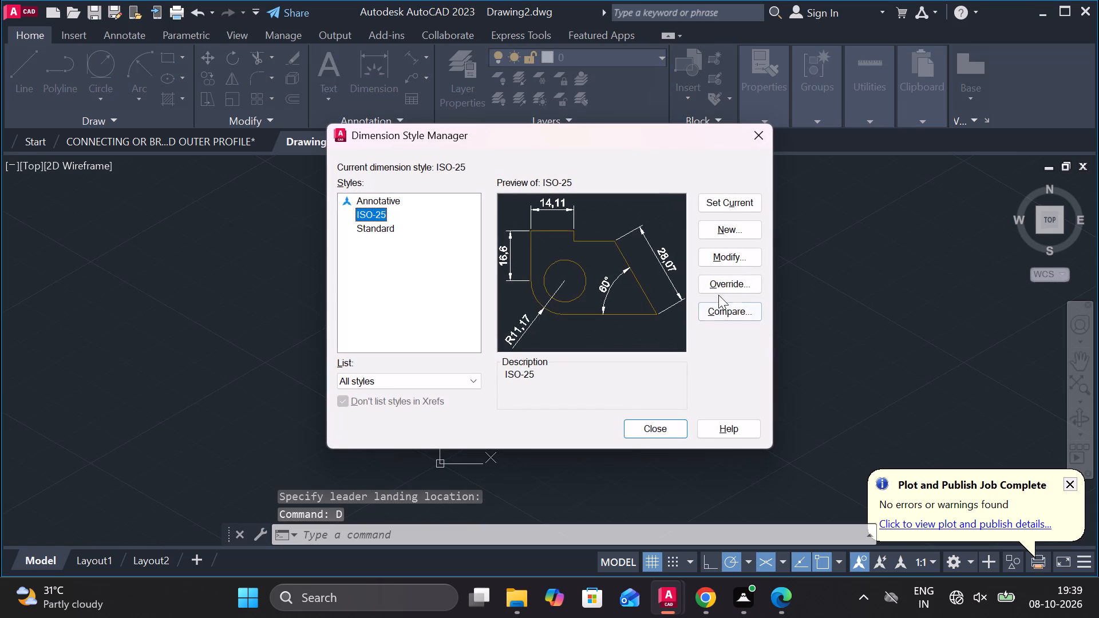
{"action": "left_click", "coordinate": [728, 255]}
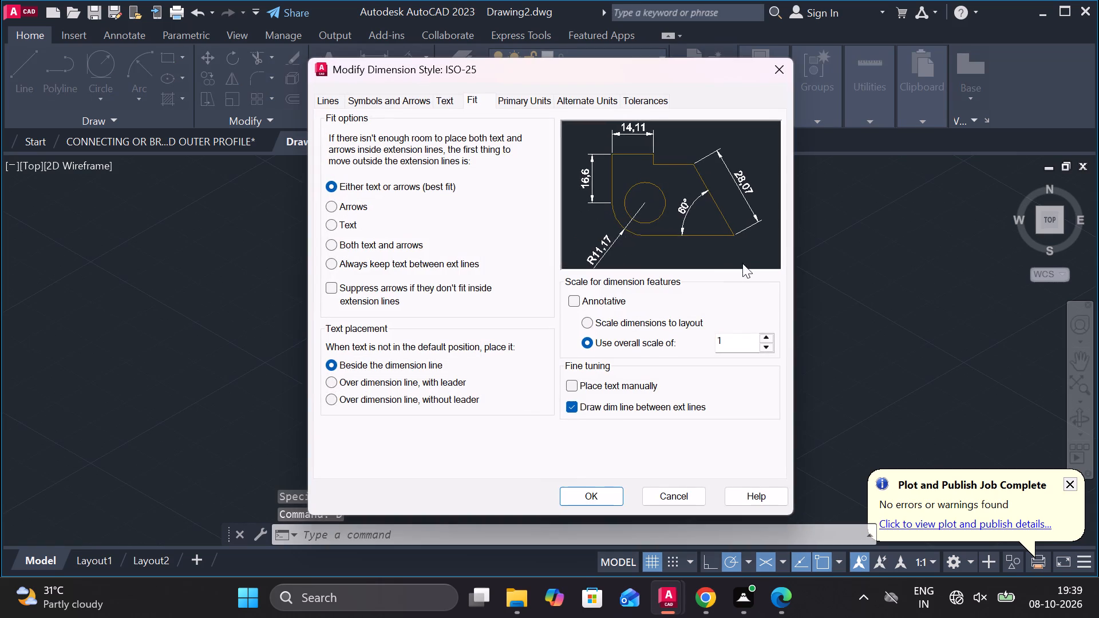
{"action": "left_click", "coordinate": [575, 402]}
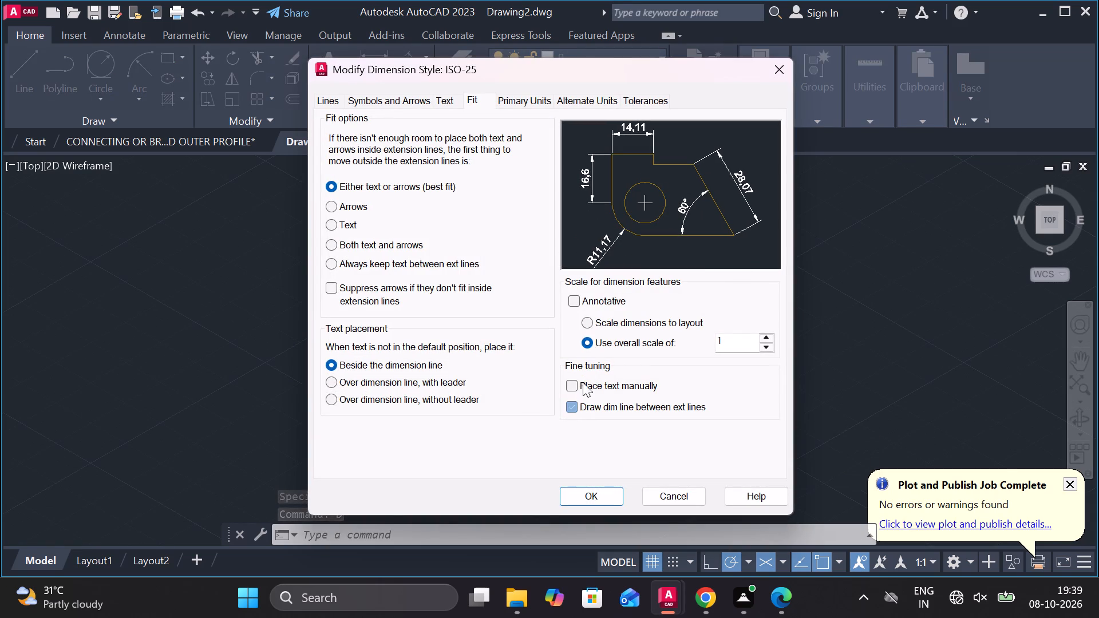
{"action": "left_click", "coordinate": [450, 107]}
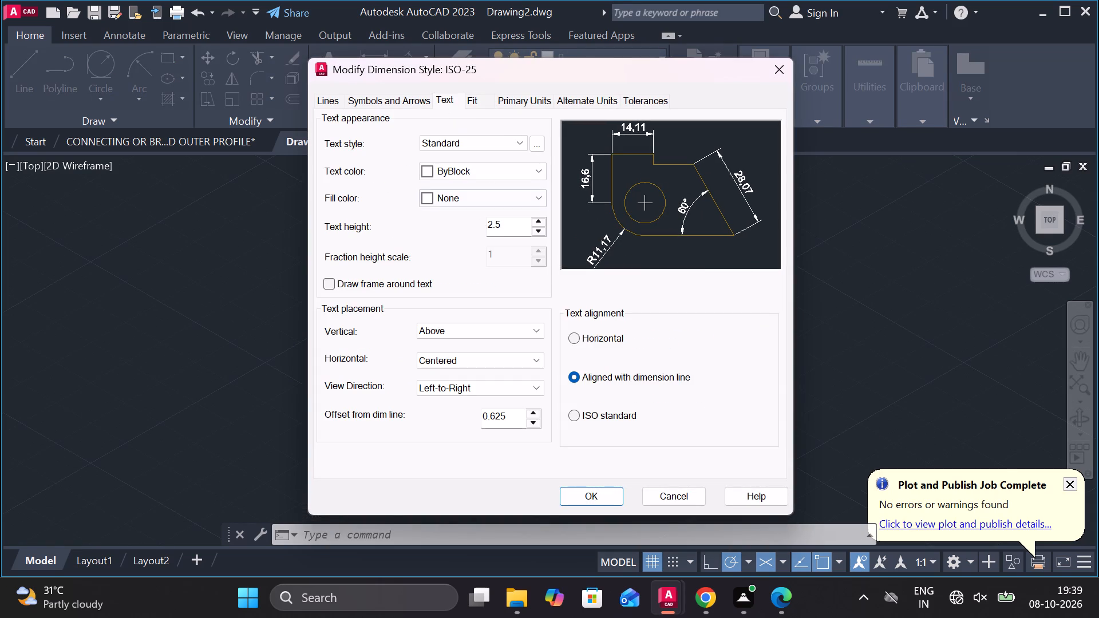
{"action": "left_click_drag", "start_coordinate": [509, 227], "coordinate": [425, 232]}
{"action": "type", "text": "4"}
{"action": "key", "text": "space"}
Set the ISO-25 dimension style's arrow size to 3 and make the style current.
{"action": "left_click", "coordinate": [373, 99]}
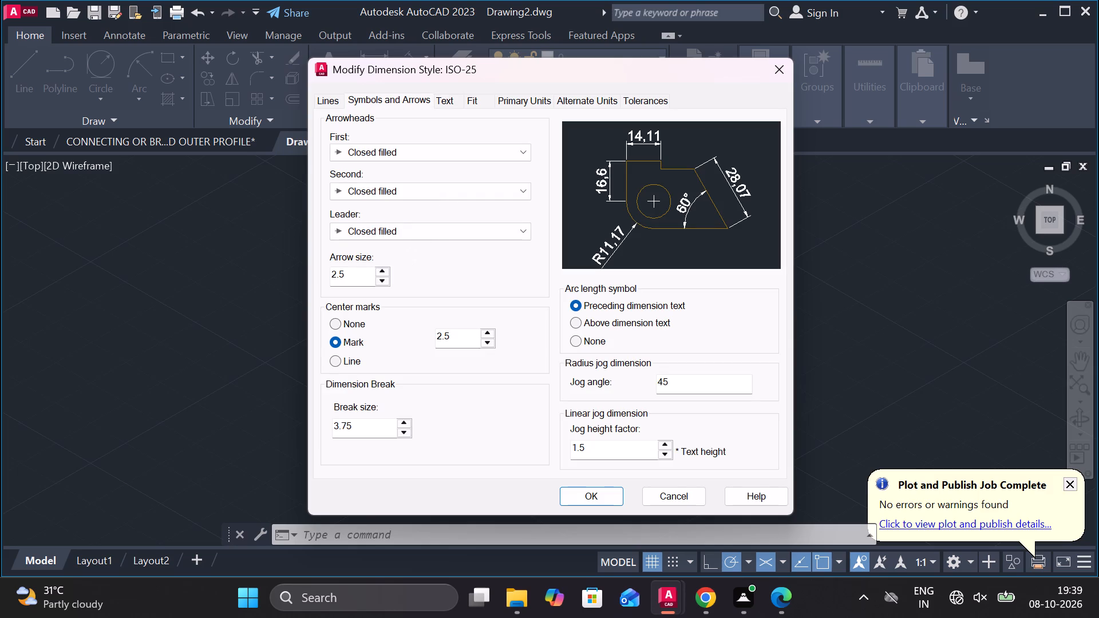
{"action": "left_click_drag", "start_coordinate": [346, 275], "coordinate": [307, 281]}
{"action": "key", "text": "3"}
{"action": "left_click", "coordinate": [588, 493]}
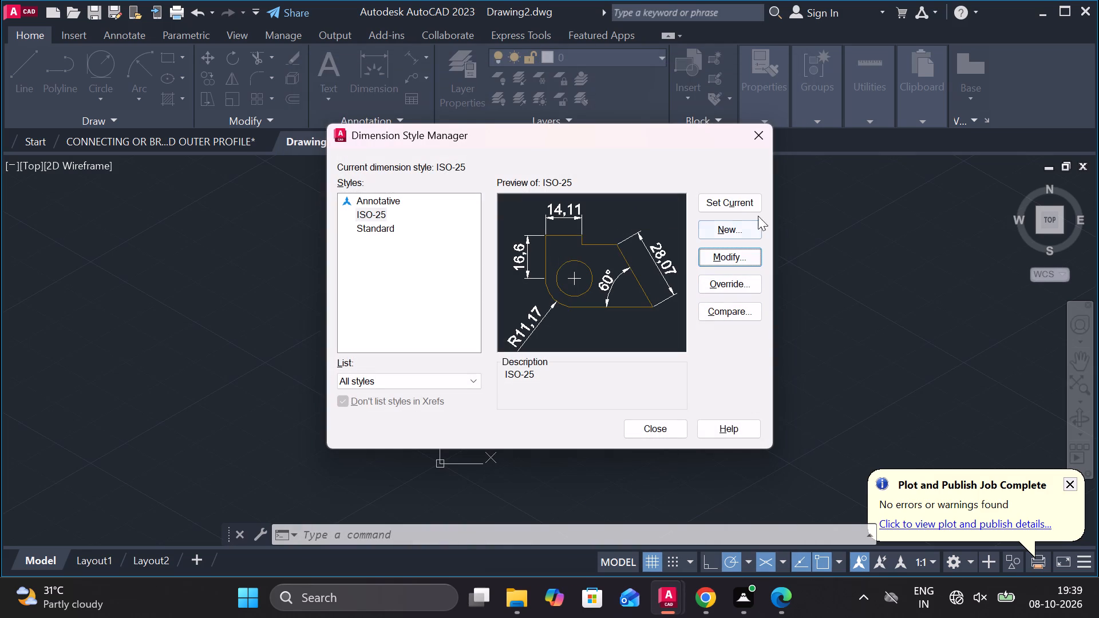
{"action": "left_click", "coordinate": [739, 211]}
{"action": "left_click", "coordinate": [646, 422]}
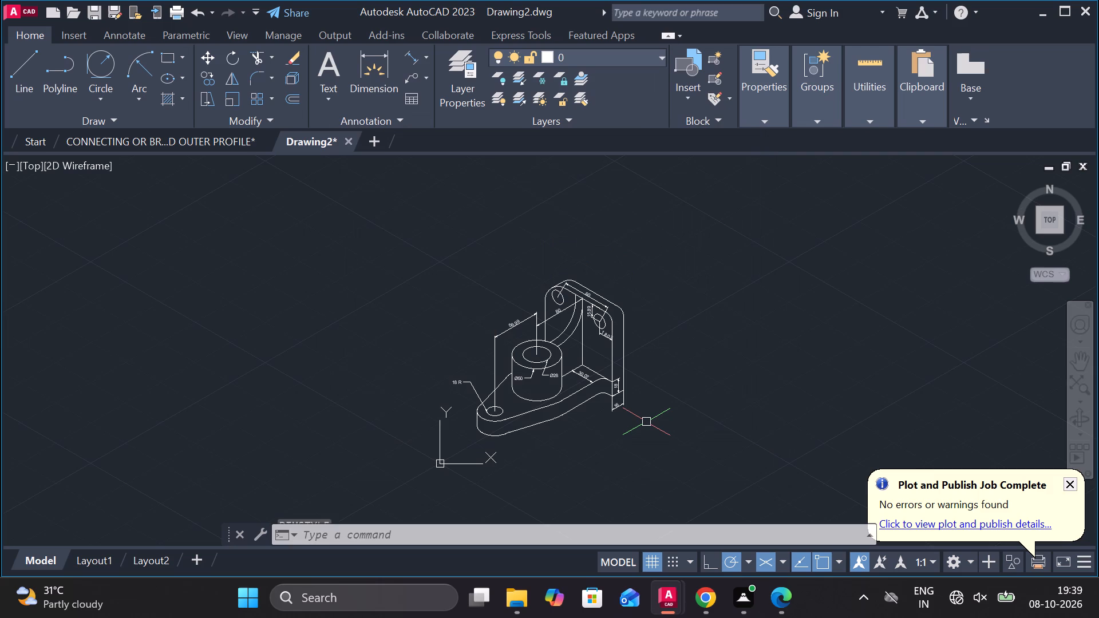
Replace the text of the leader on the arm's small hole with 3 HOLES Ø16, using the diameter symbol.
{"action": "scroll", "coordinate": [618, 425], "scroll_direction": "up", "scroll_amount": 2}
{"action": "middle_click_drag", "start_coordinate": [616, 420], "coordinate": [691, 530]}
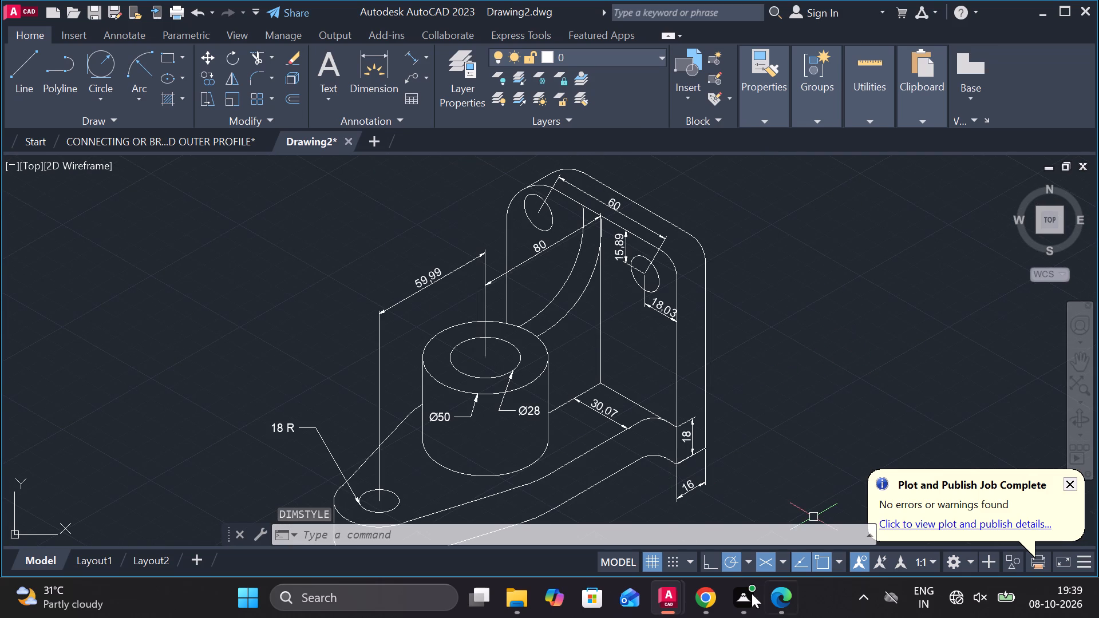
{"action": "middle_click", "coordinate": [776, 293]}
{"action": "middle_click_drag", "start_coordinate": [742, 434], "coordinate": [831, 377]}
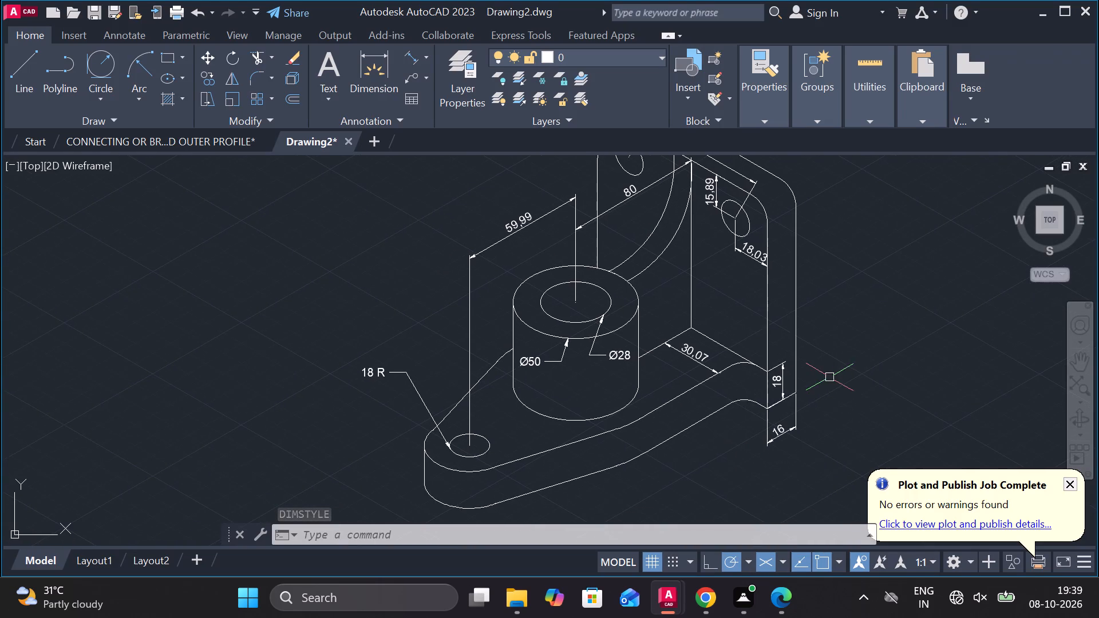
{"action": "middle_click_drag", "start_coordinate": [405, 312], "coordinate": [398, 265]}
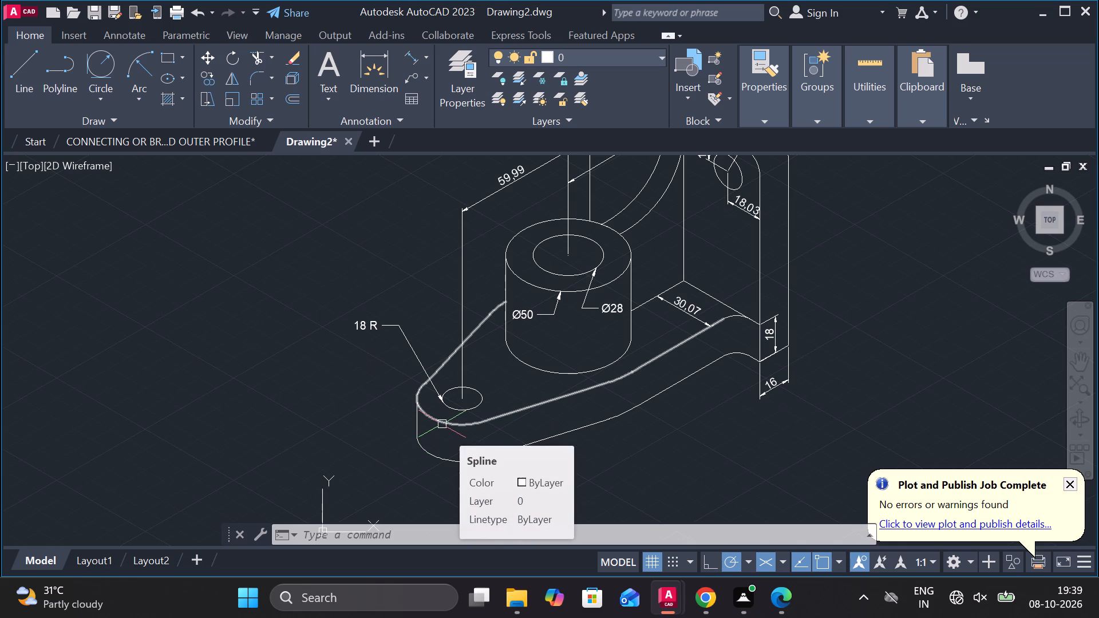
{"action": "double_click", "coordinate": [368, 321]}
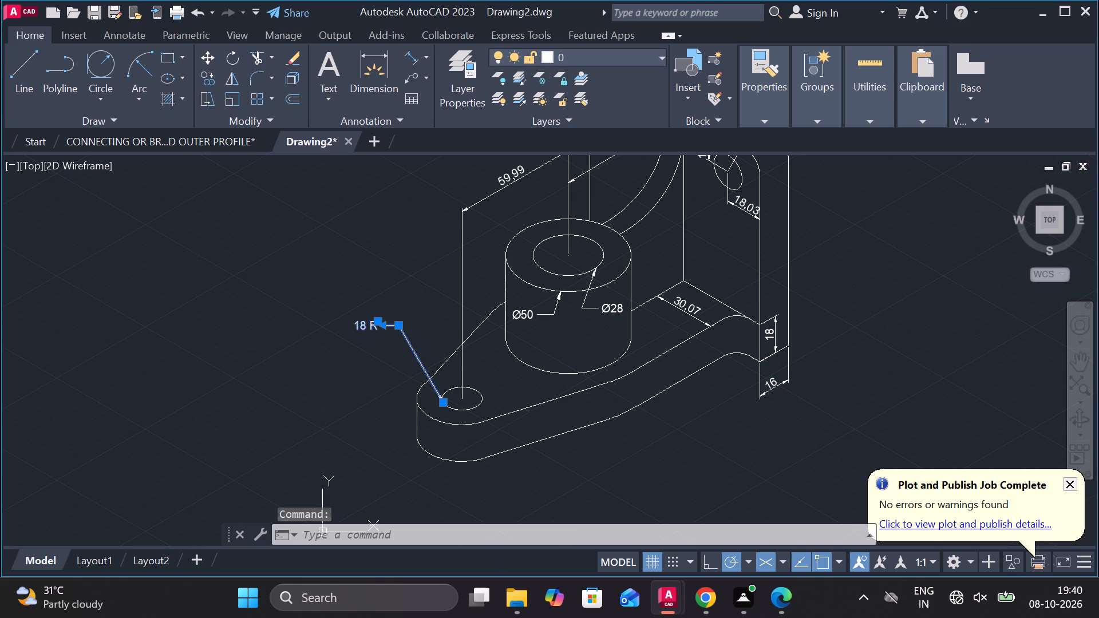
{"action": "scroll", "coordinate": [368, 321], "scroll_direction": "up", "scroll_amount": 1}
{"action": "left_click", "coordinate": [380, 331]}
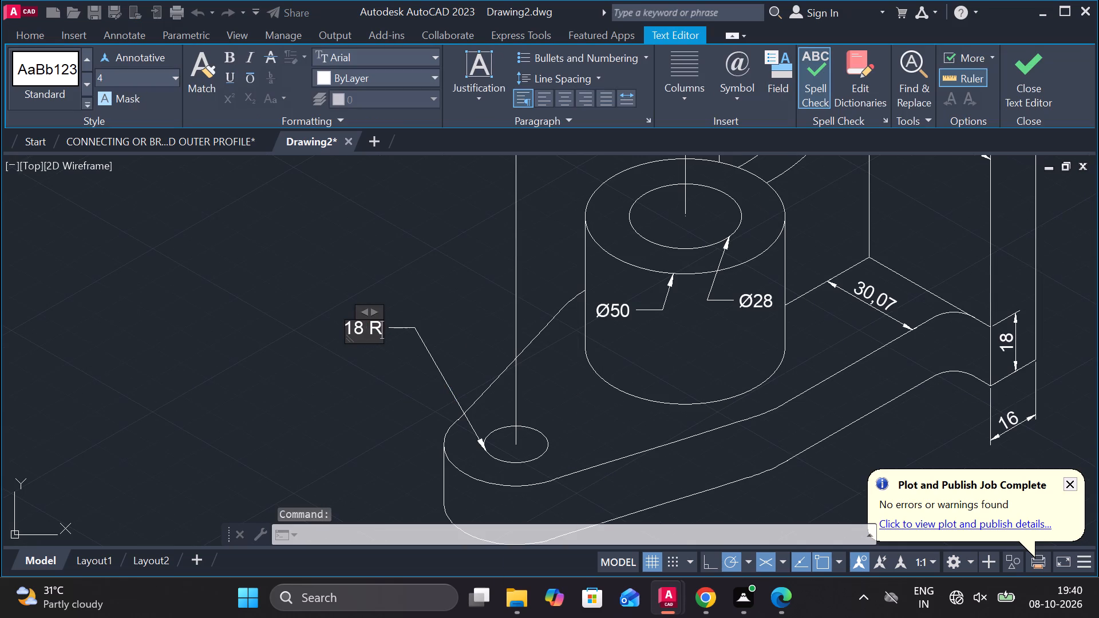
{"action": "key", "text": "BackSpace"}
{"action": "key", "text": "BackSpace"}
{"action": "key", "text": "BackSpace"}
{"action": "key", "text": "BackSpace"}
{"action": "type", "text": "3 HOL"}
{"action": "type", "text": "ES"}
{"action": "key", "text": "space"}
{"action": "type", "text": "1"}
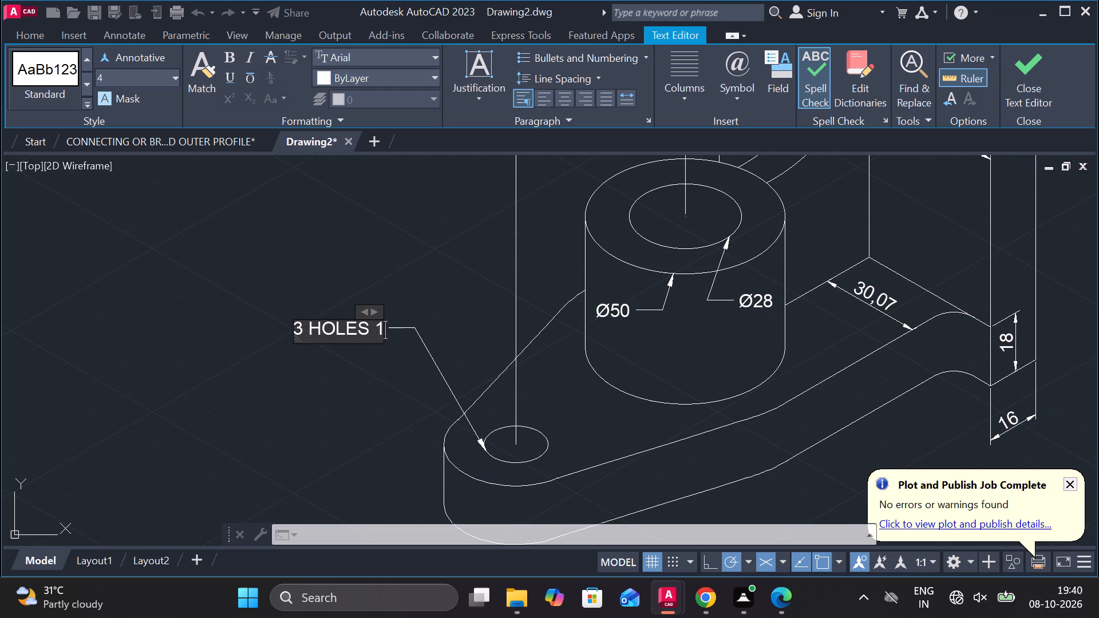
{"action": "key", "text": "BackSpace"}
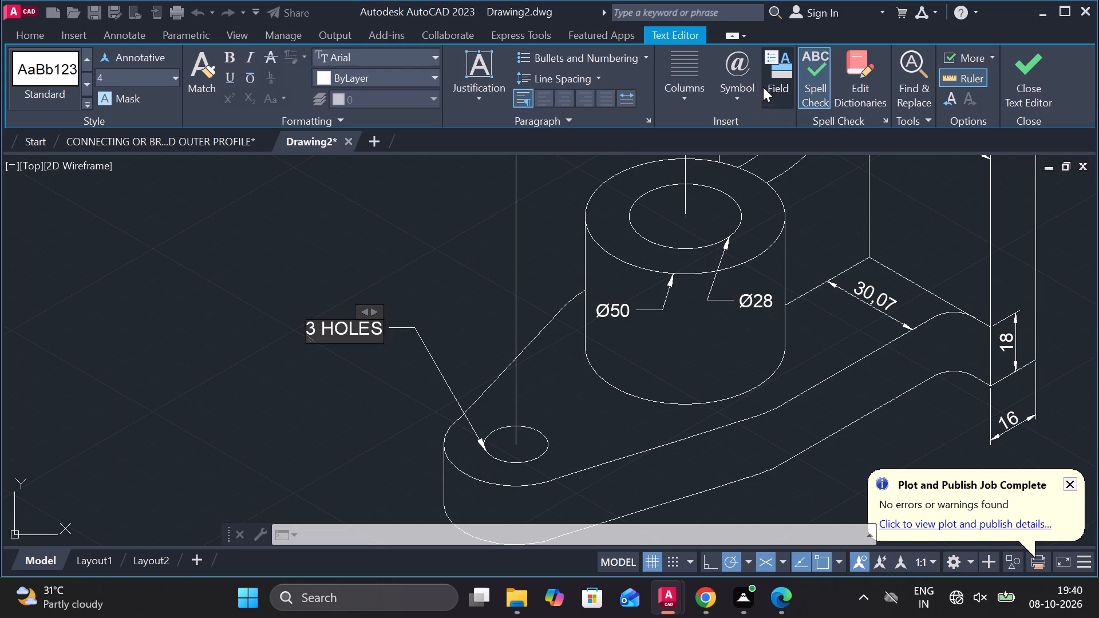
{"action": "left_click", "coordinate": [749, 77]}
{"action": "left_click", "coordinate": [758, 169]}
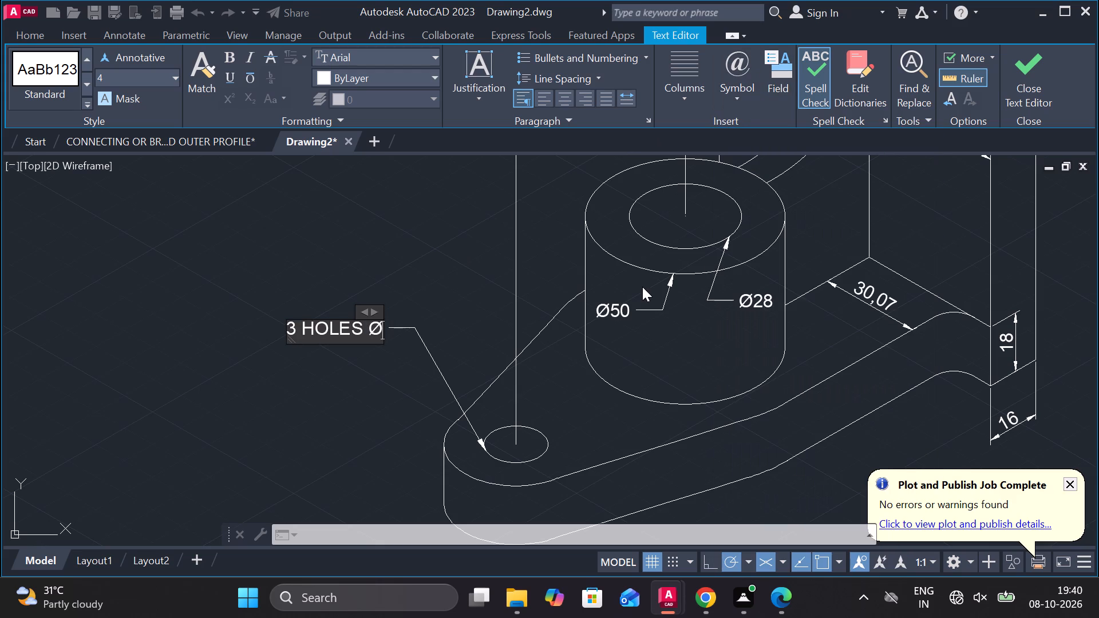
{"action": "type", "text": "16"}
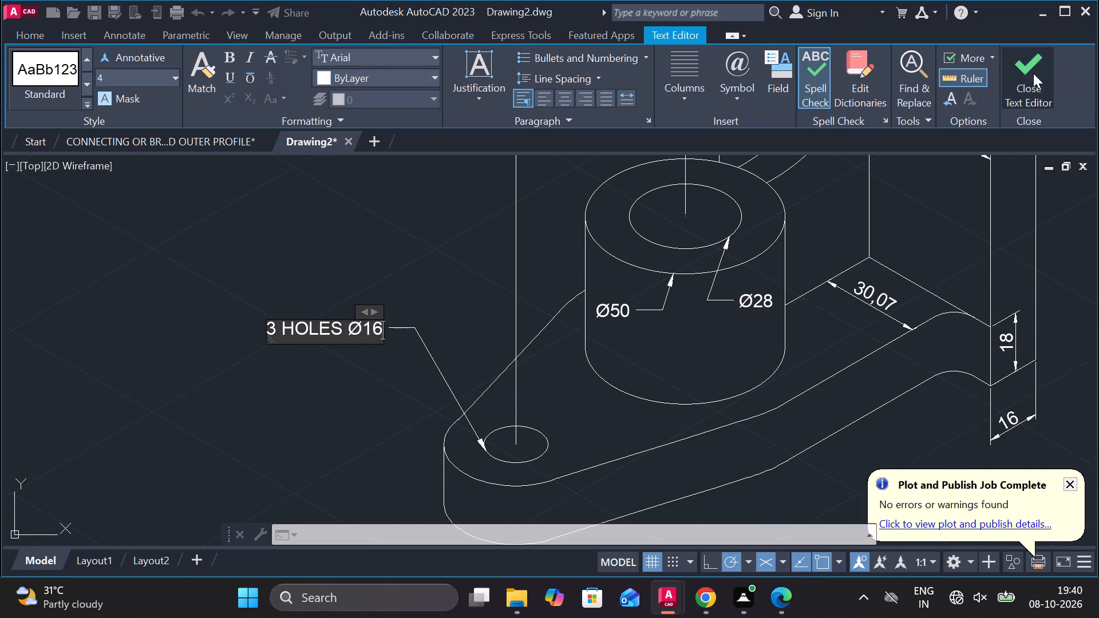
{"action": "left_click", "coordinate": [1022, 73]}
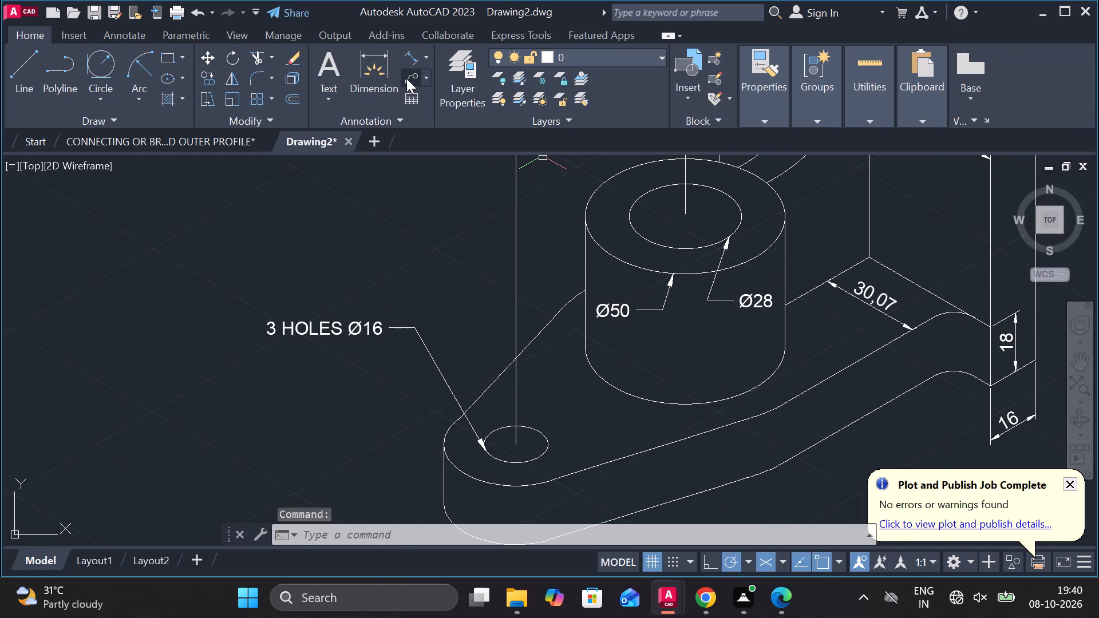
Add a multileader to the top edge of the arm's rounded end with the text R18, landing it left of the arm.
{"action": "left_click", "coordinate": [406, 78]}
{"action": "middle_click_drag", "start_coordinate": [551, 364], "coordinate": [539, 277]}
{"action": "left_click", "coordinate": [508, 395]}
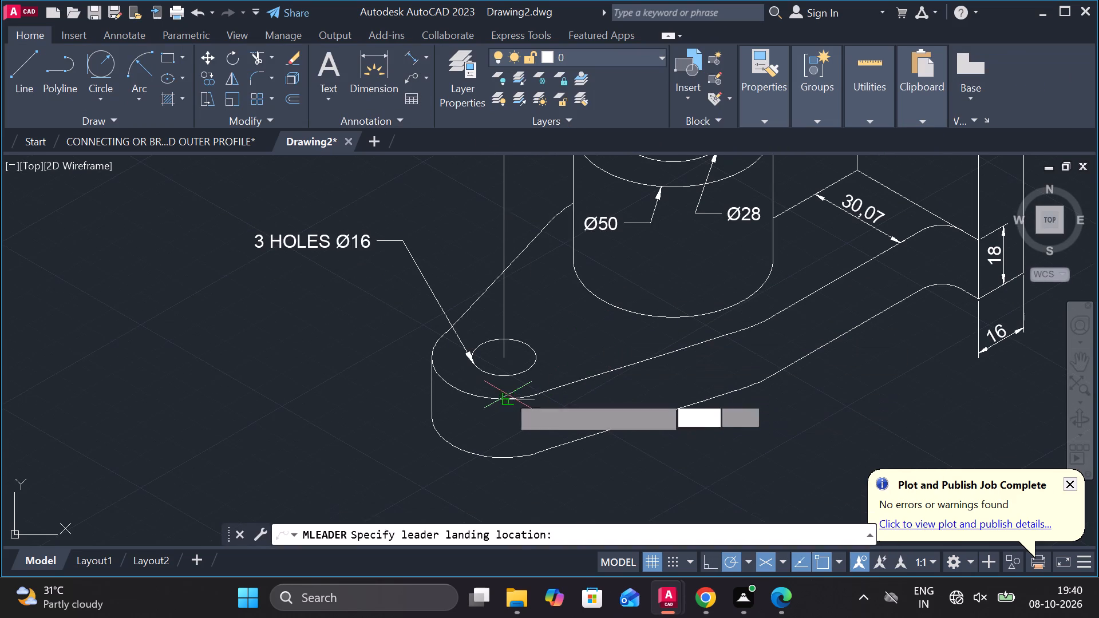
{"action": "middle_click_drag", "start_coordinate": [533, 435], "coordinate": [544, 351]}
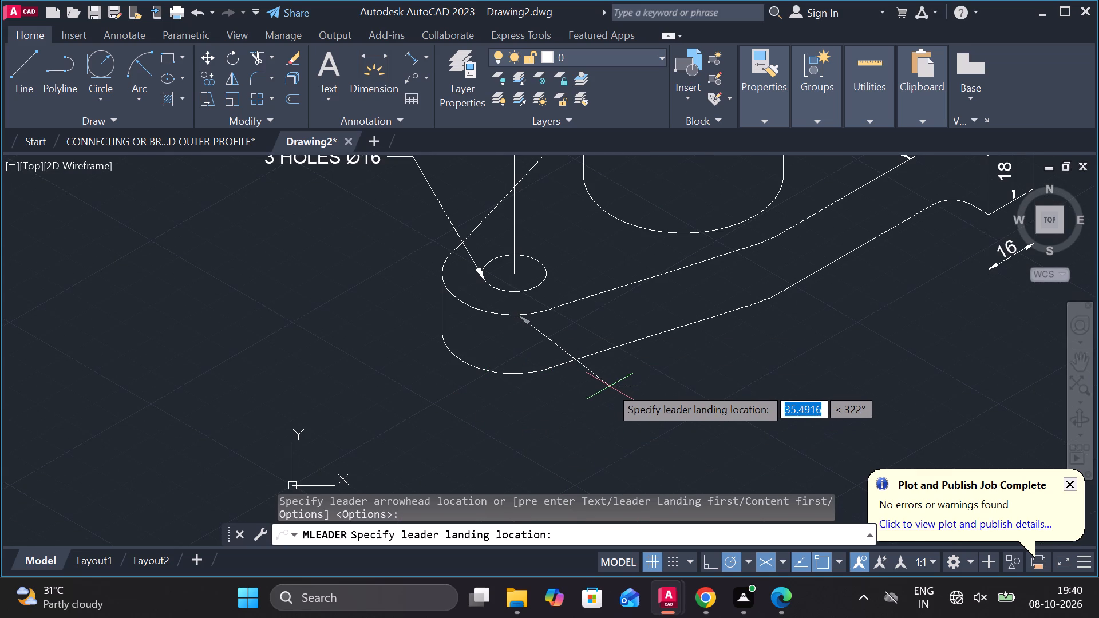
{"action": "left_click", "coordinate": [408, 288]}
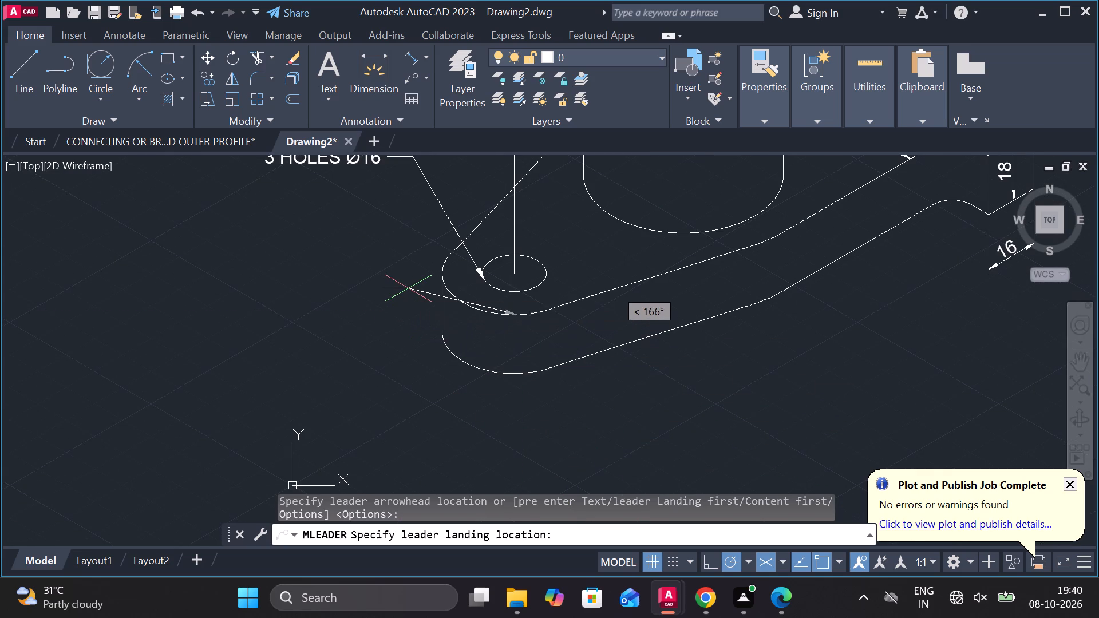
{"action": "middle_click_drag", "start_coordinate": [397, 308], "coordinate": [451, 376]}
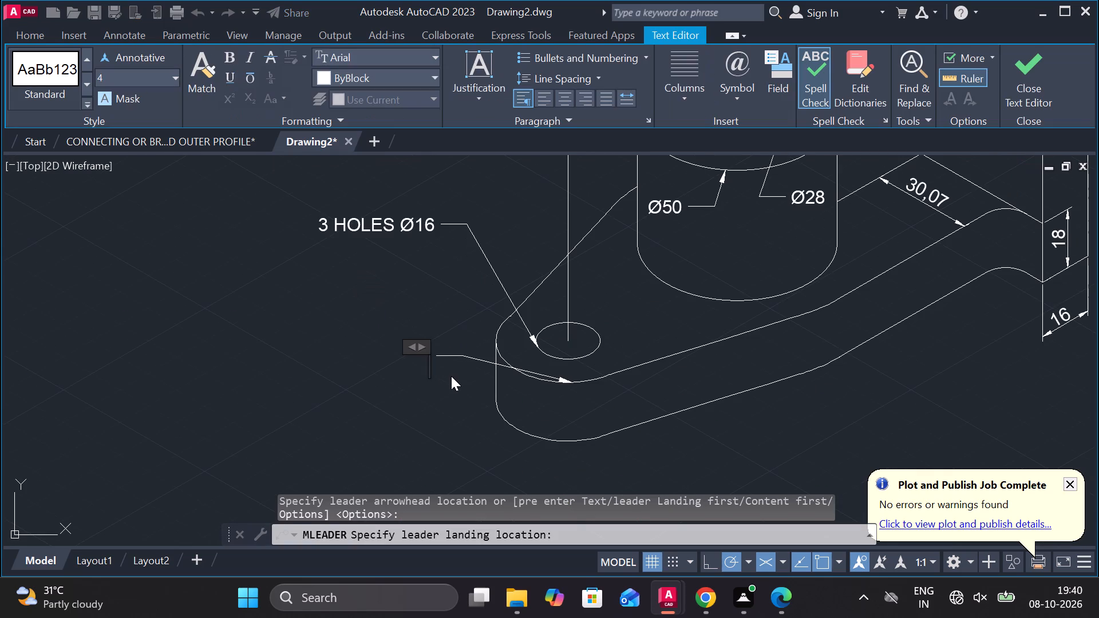
{"action": "type", "text": "R18"}
{"action": "left_click", "coordinate": [1023, 61]}
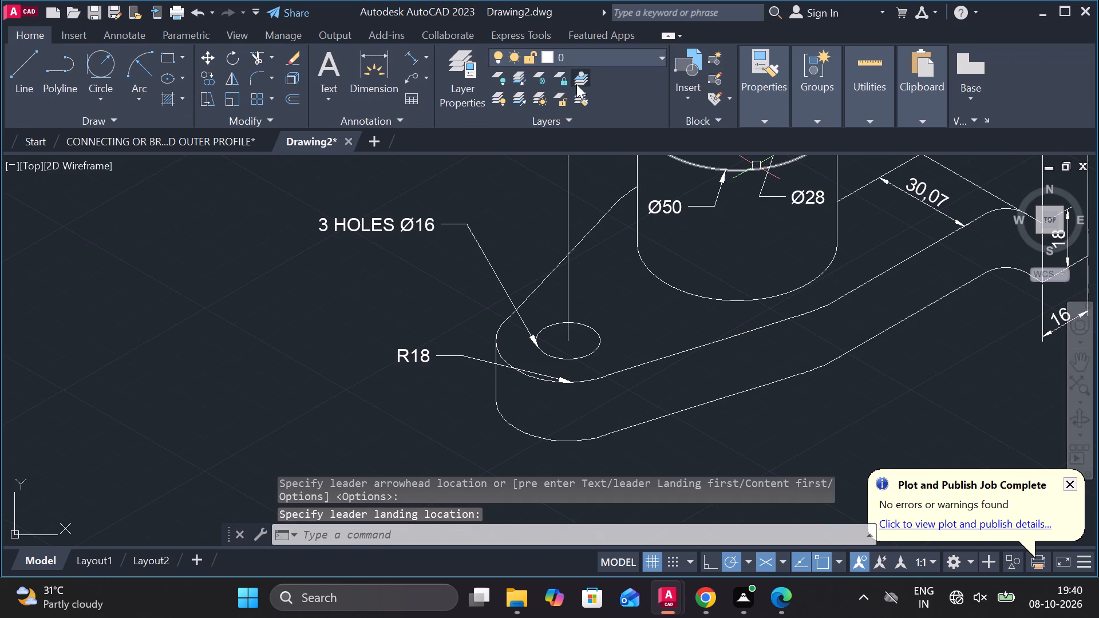
Add a multileader to the bend in the arm's front top edge with the text 35R, landing it below the arm.
{"action": "left_click", "coordinate": [413, 76]}
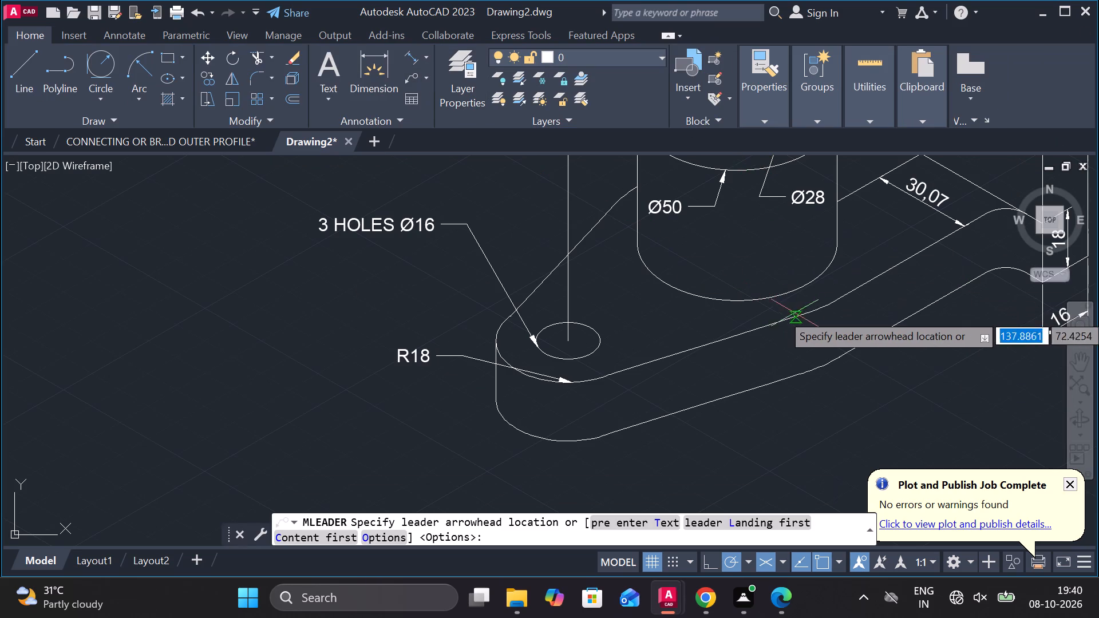
{"action": "left_click", "coordinate": [816, 313]}
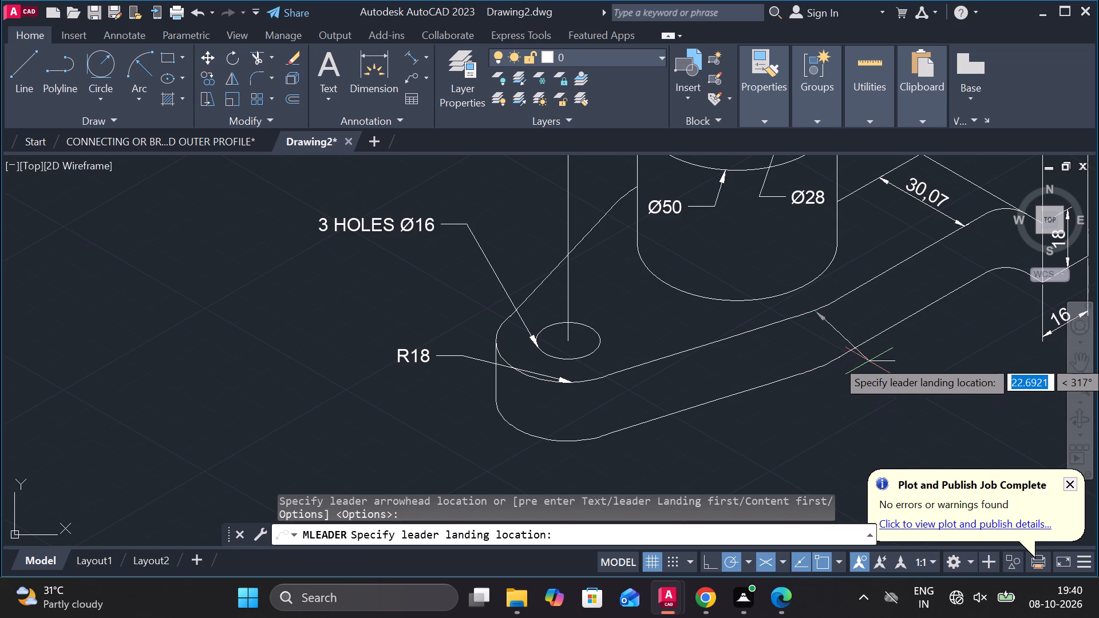
{"action": "scroll", "coordinate": [807, 330], "scroll_direction": "up", "scroll_amount": 2}
{"action": "scroll", "coordinate": [837, 311], "scroll_direction": "down", "scroll_amount": 2}
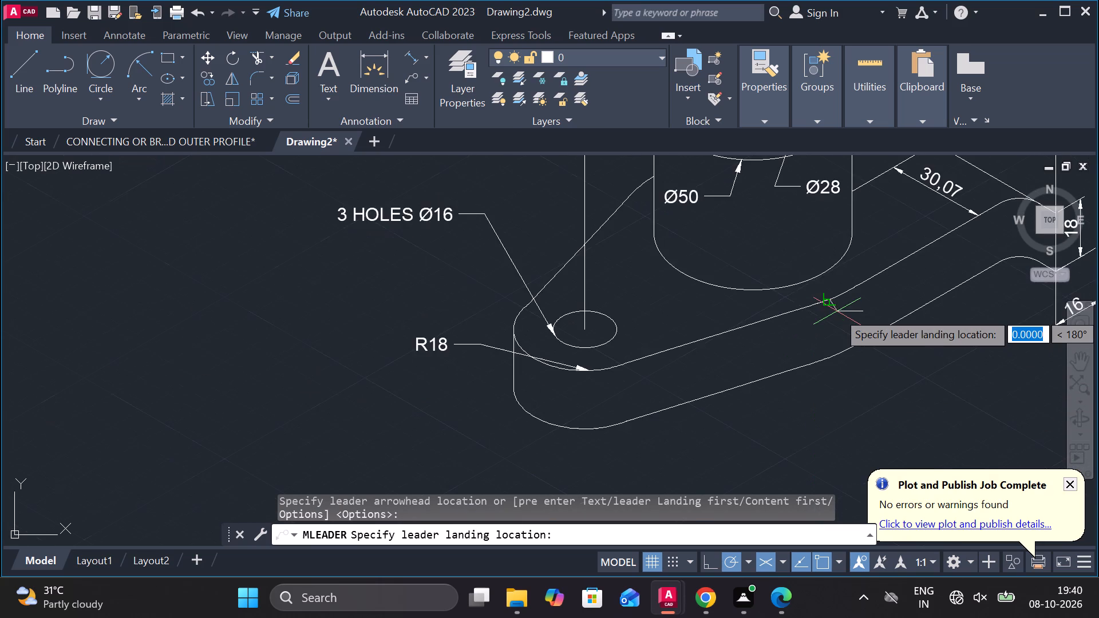
{"action": "scroll", "coordinate": [837, 311], "scroll_direction": "down", "scroll_amount": 1}
{"action": "middle_click_drag", "start_coordinate": [837, 311], "coordinate": [741, 365]}
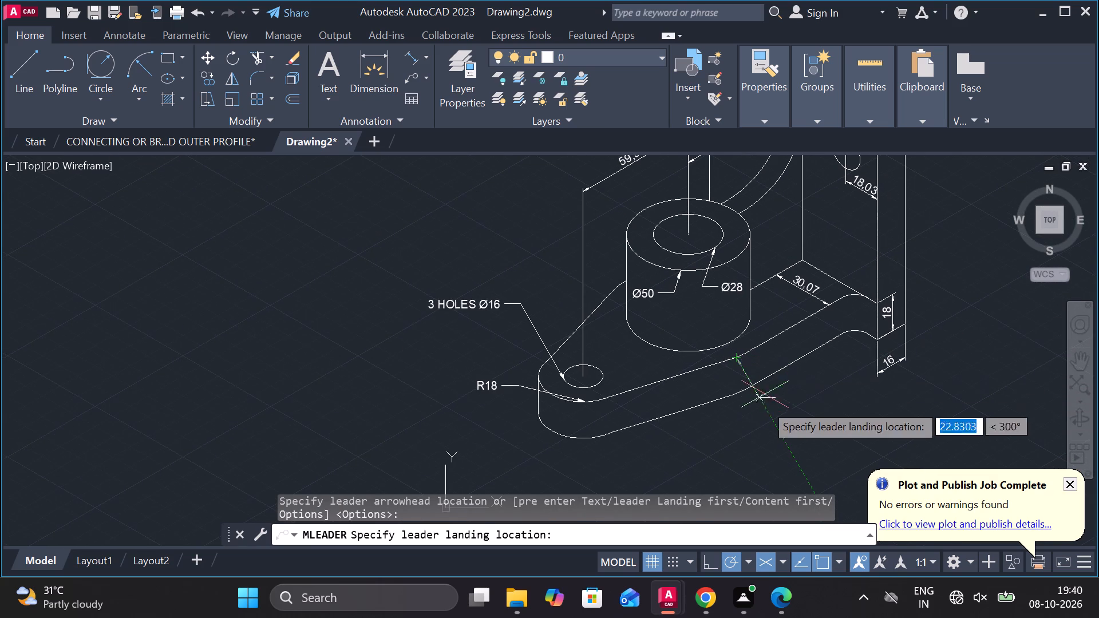
{"action": "left_click", "coordinate": [781, 398]}
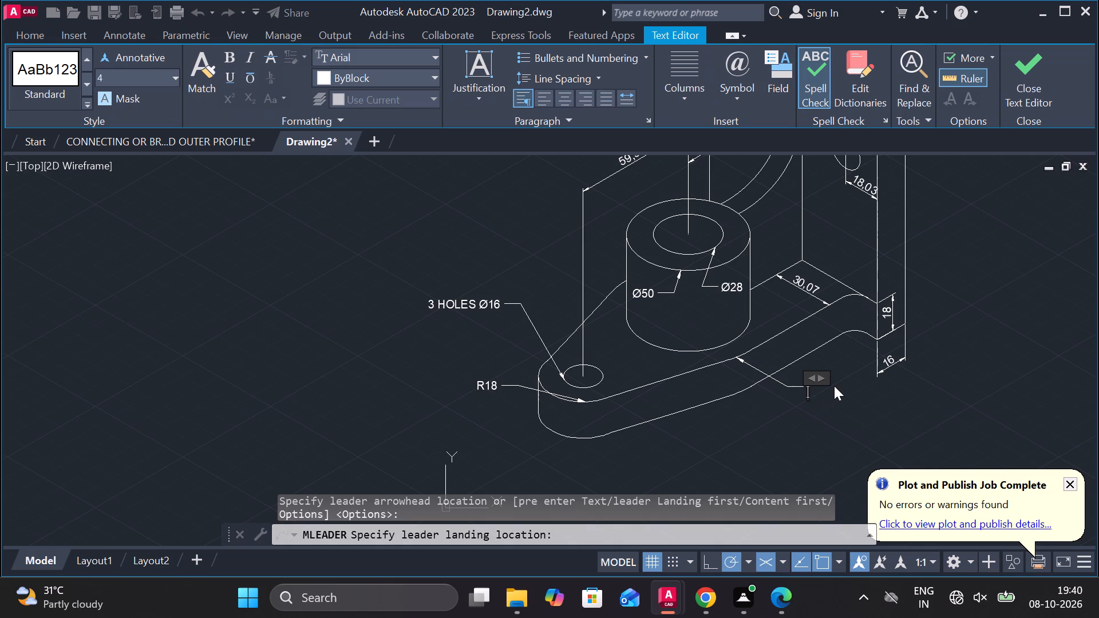
{"action": "key", "text": "3"}
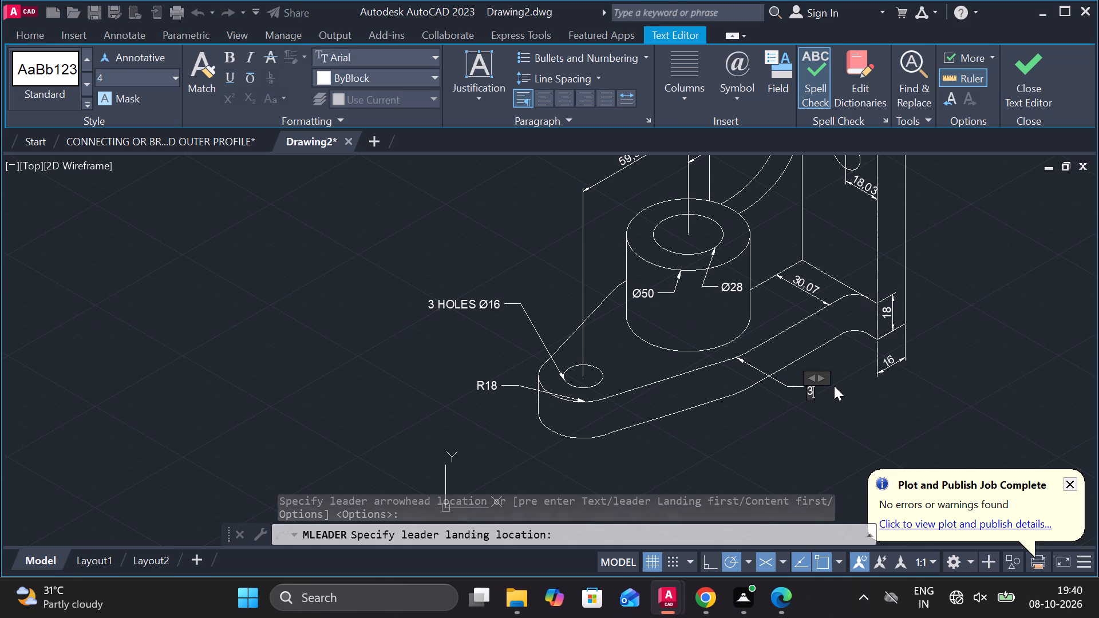
{"action": "type", "text": "5R"}
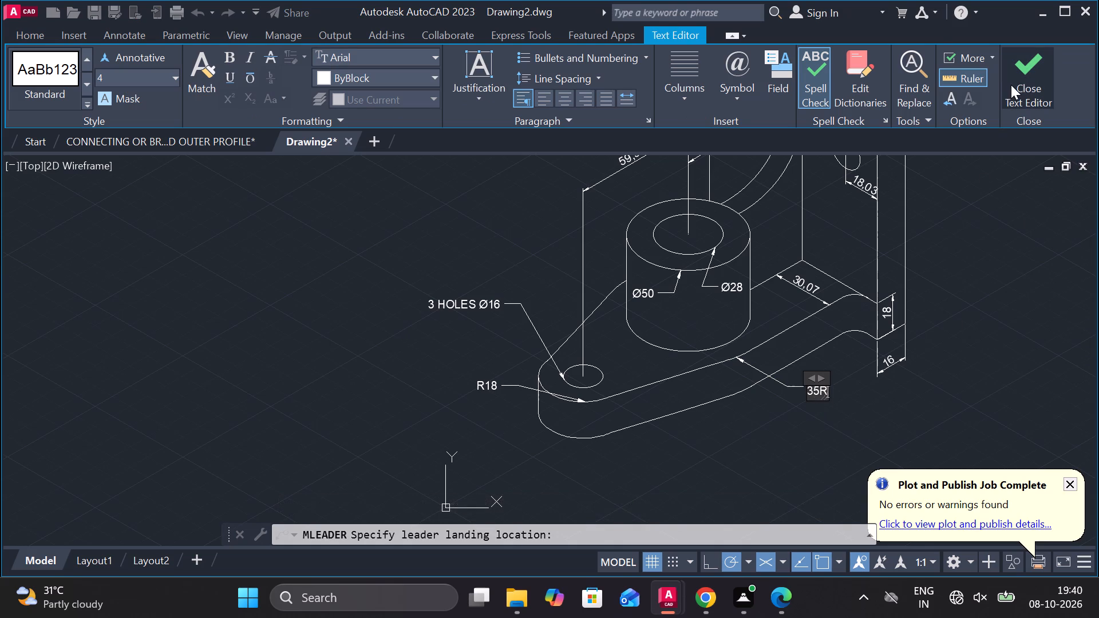
{"action": "left_click", "coordinate": [1011, 85]}
{"action": "scroll", "coordinate": [944, 298], "scroll_direction": "down", "scroll_amount": 1}
{"action": "middle_click_drag", "start_coordinate": [943, 298], "coordinate": [733, 348]}
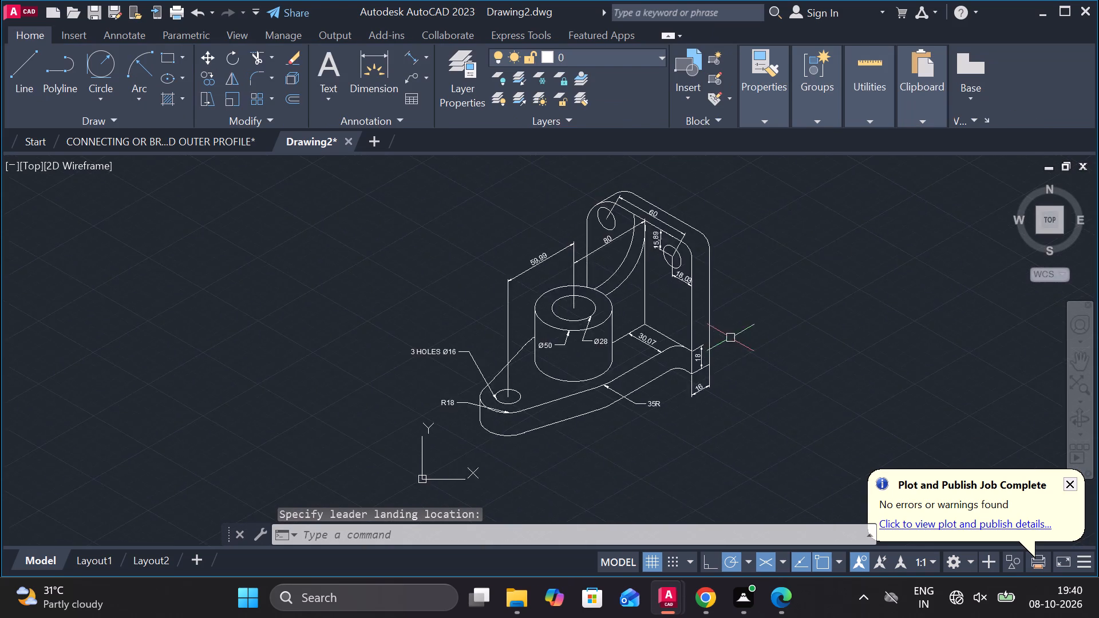
Replace the text of the 30,07 dimension between the boss and the upright plate with 30.
{"action": "scroll", "coordinate": [737, 336], "scroll_direction": "up", "scroll_amount": 2}
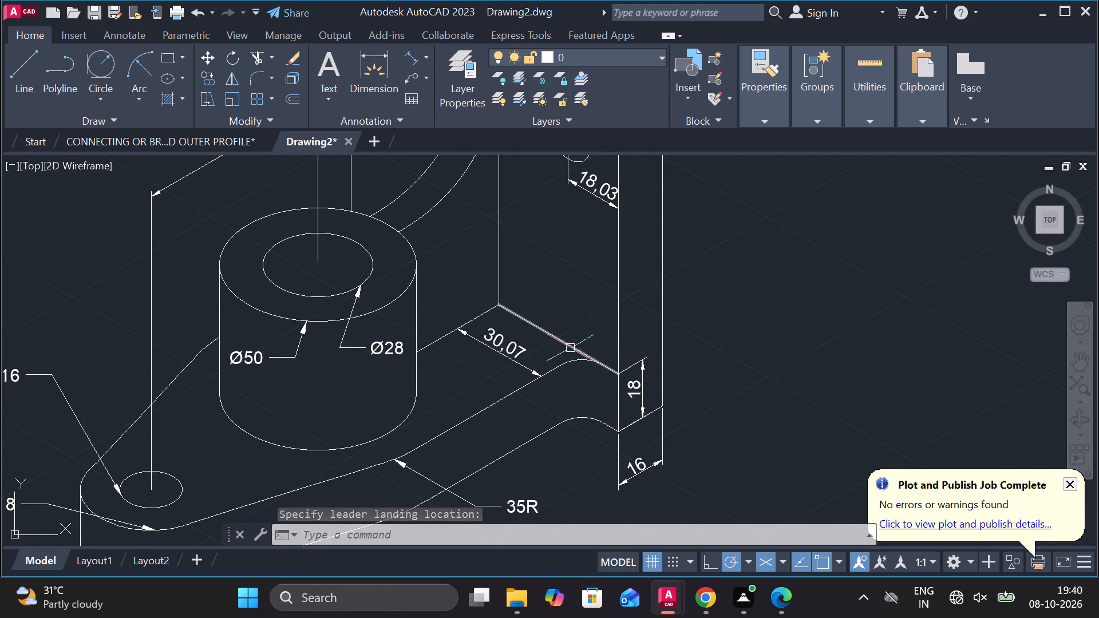
{"action": "double_click", "coordinate": [517, 348]}
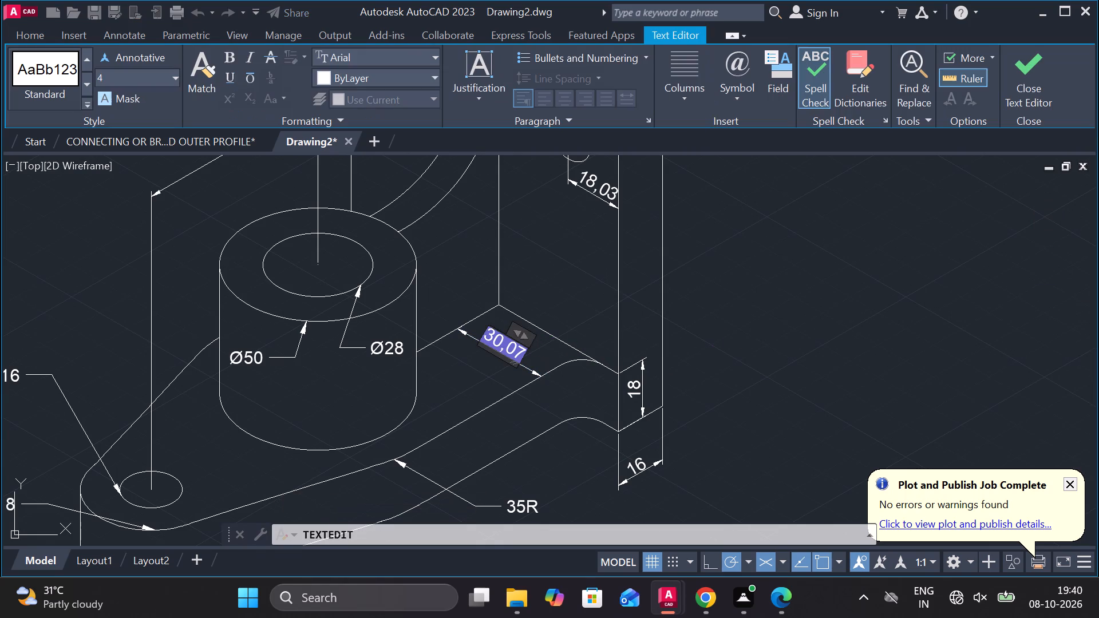
{"action": "key", "text": "backslash"}
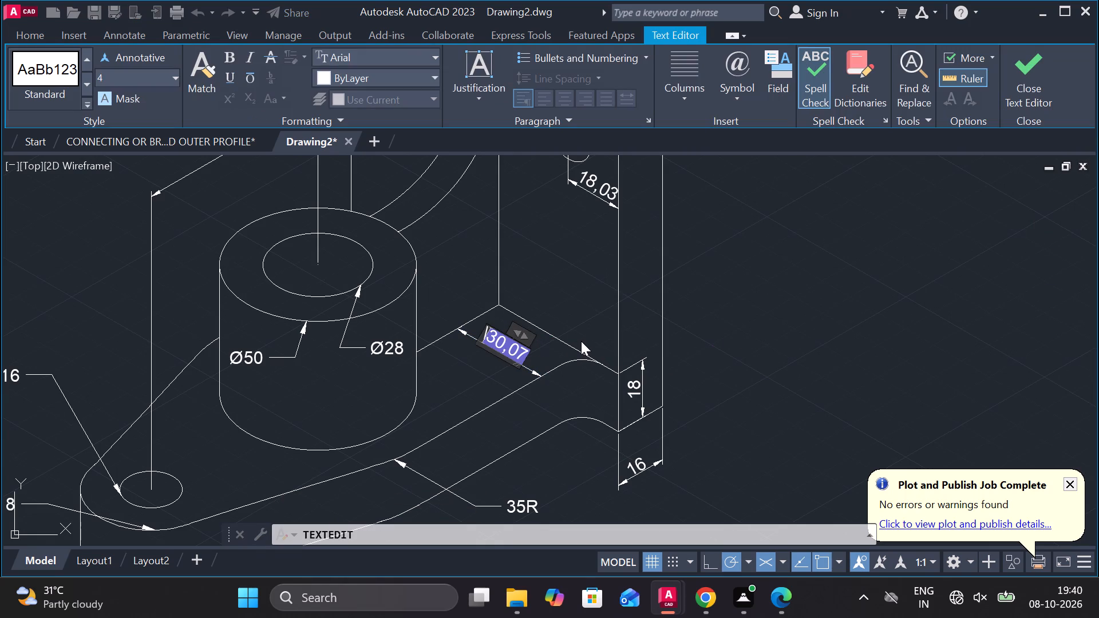
{"action": "key", "text": "Right"}
{"action": "key", "text": "Right"}
{"action": "key", "text": "Right"}
{"action": "key", "text": "BackSpace"}
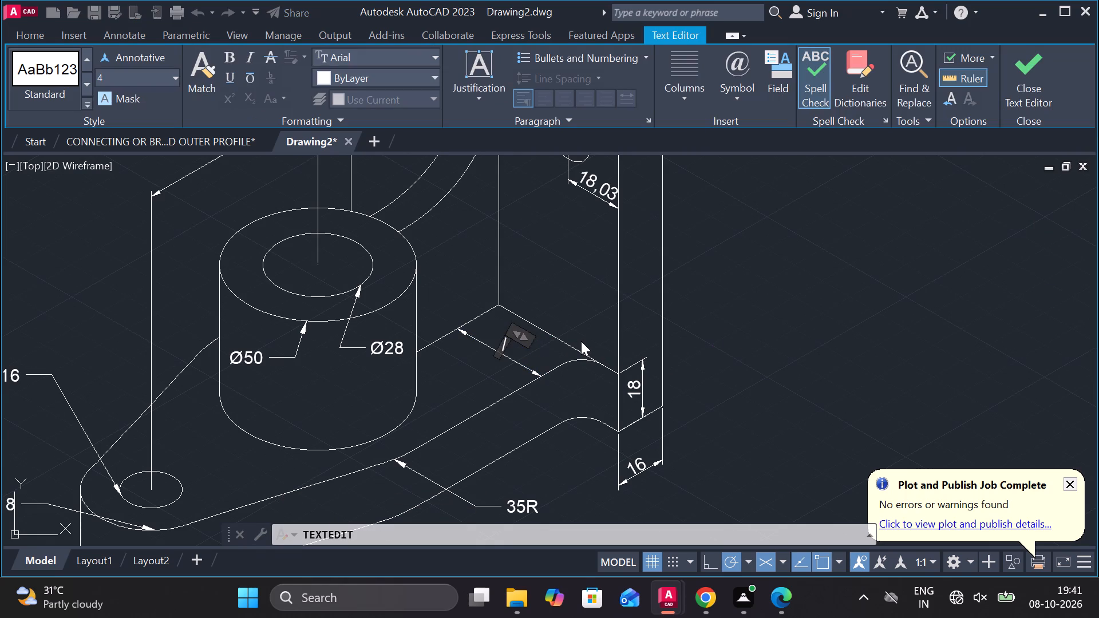
{"action": "type", "text": "30"}
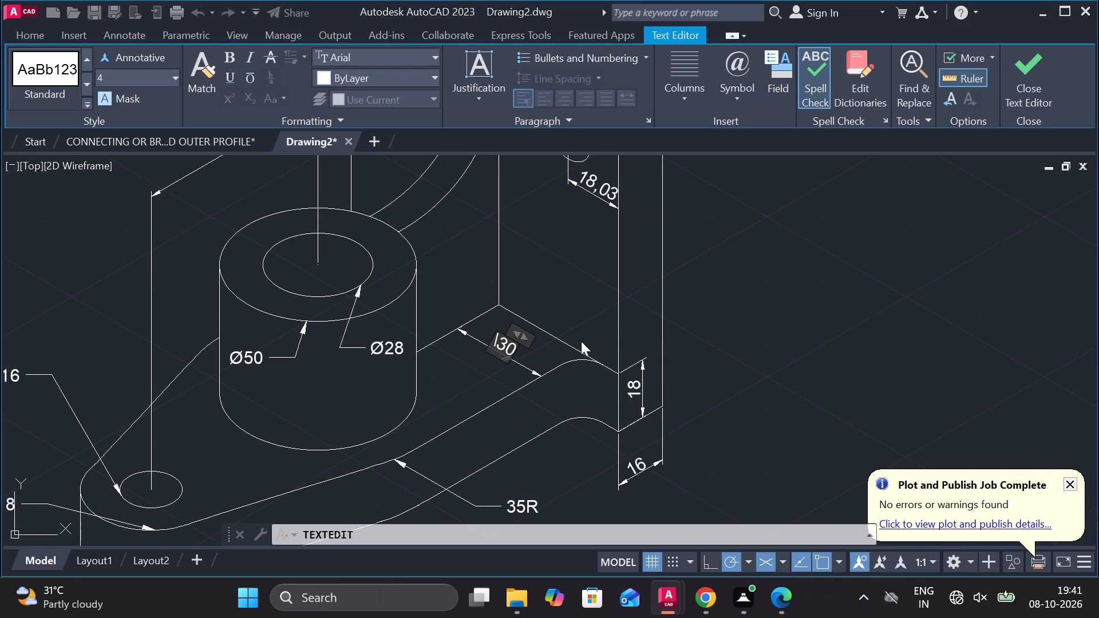
{"action": "left_click", "coordinate": [1046, 74]}
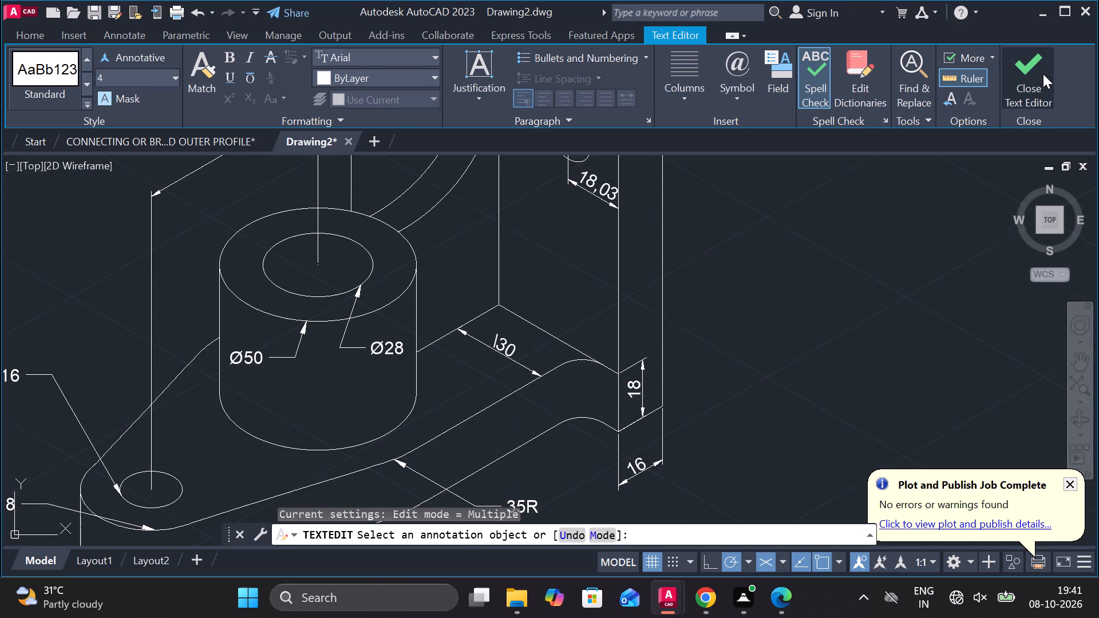
{"action": "scroll", "coordinate": [499, 363], "scroll_direction": "up", "scroll_amount": 2}
{"action": "left_click", "coordinate": [477, 311]}
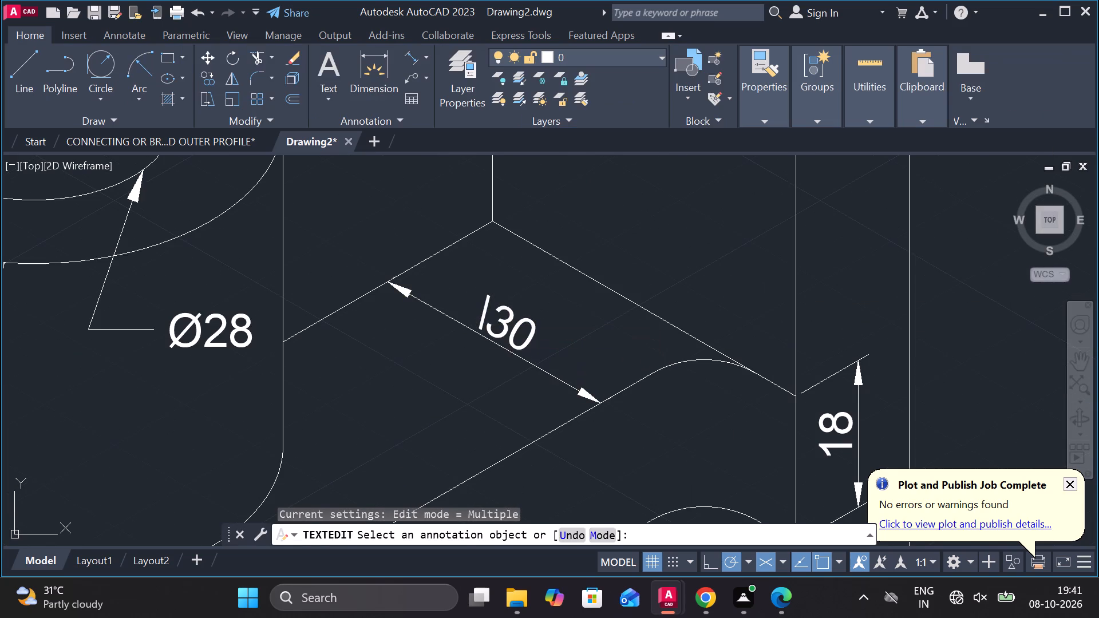
{"action": "left_click", "coordinate": [492, 313]}
{"action": "key", "text": "BackSpace"}
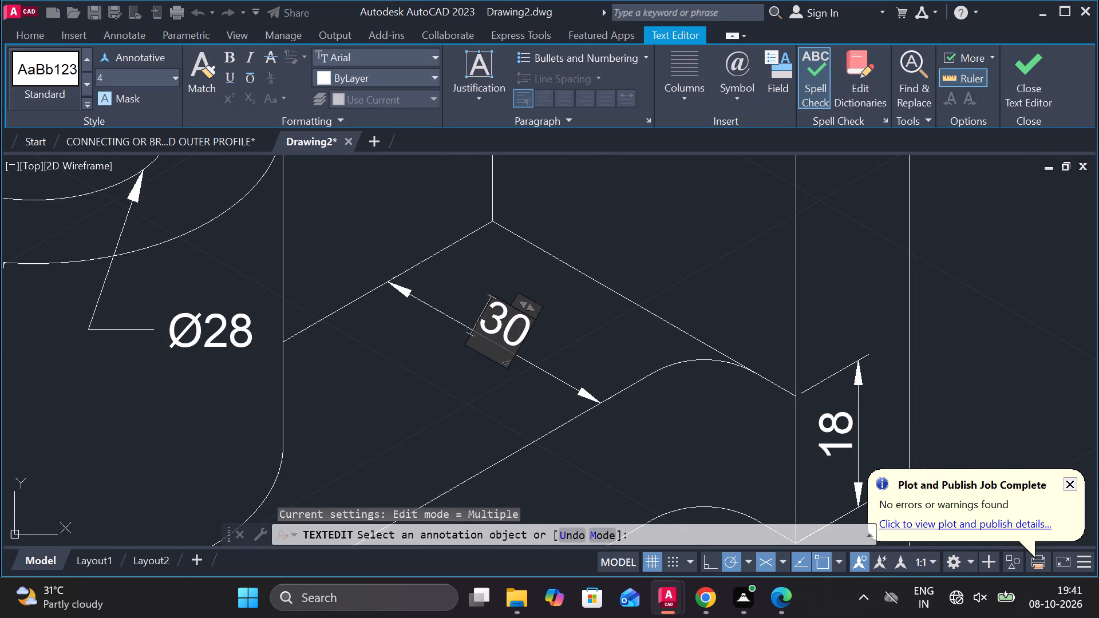
{"action": "left_click", "coordinate": [1042, 64]}
Move the landing and text of the R18 leader to just below the arm's rounded end.
{"action": "scroll", "coordinate": [940, 160], "scroll_direction": "down", "scroll_amount": 3}
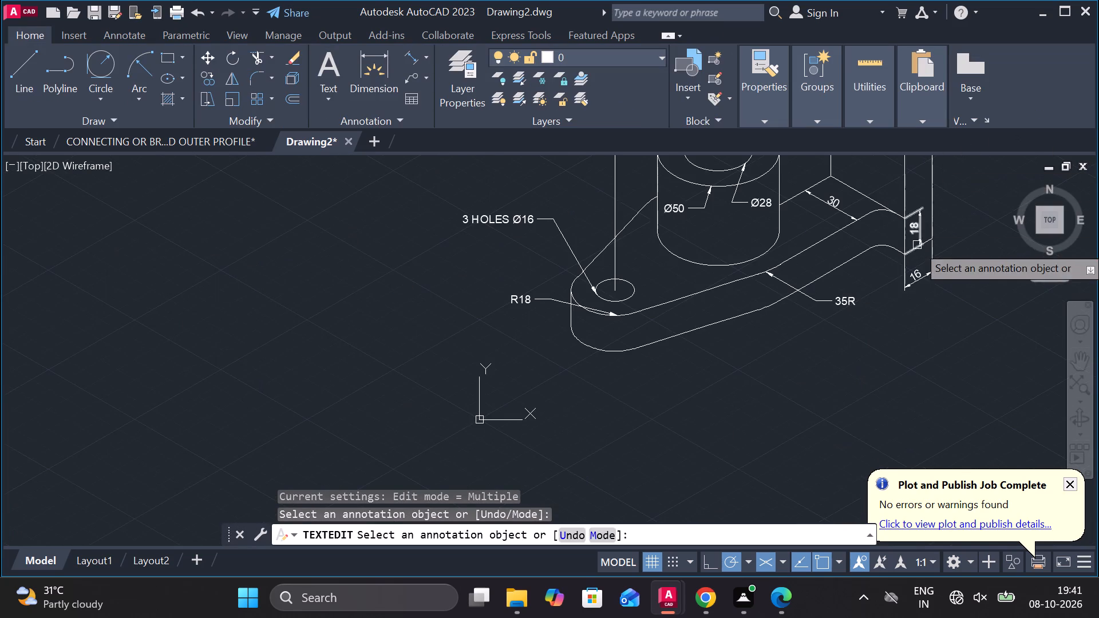
{"action": "scroll", "coordinate": [865, 306], "scroll_direction": "down", "scroll_amount": 1}
{"action": "middle_click_drag", "start_coordinate": [803, 359], "coordinate": [641, 438]}
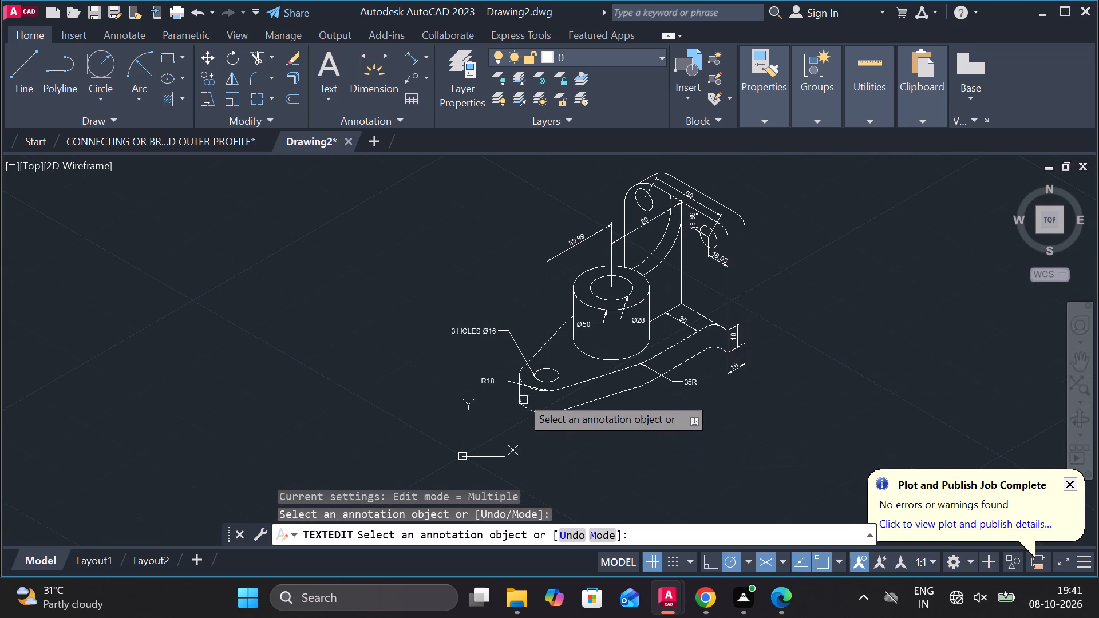
{"action": "scroll", "coordinate": [537, 397], "scroll_direction": "up", "scroll_amount": 2}
{"action": "left_click", "coordinate": [428, 359]}
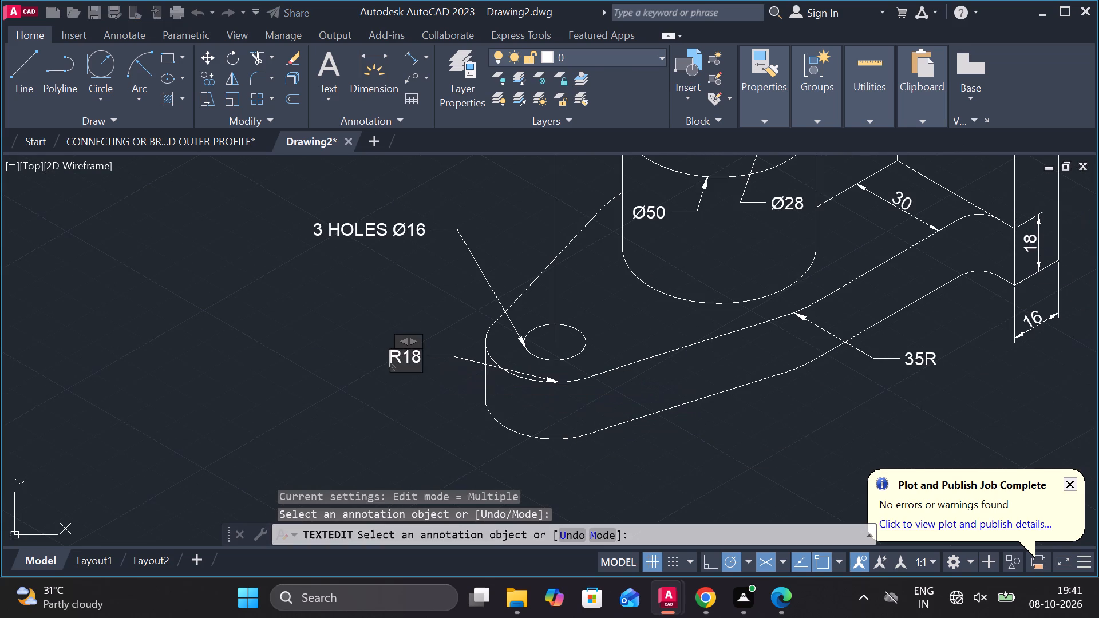
{"action": "left_click", "coordinate": [445, 354]}
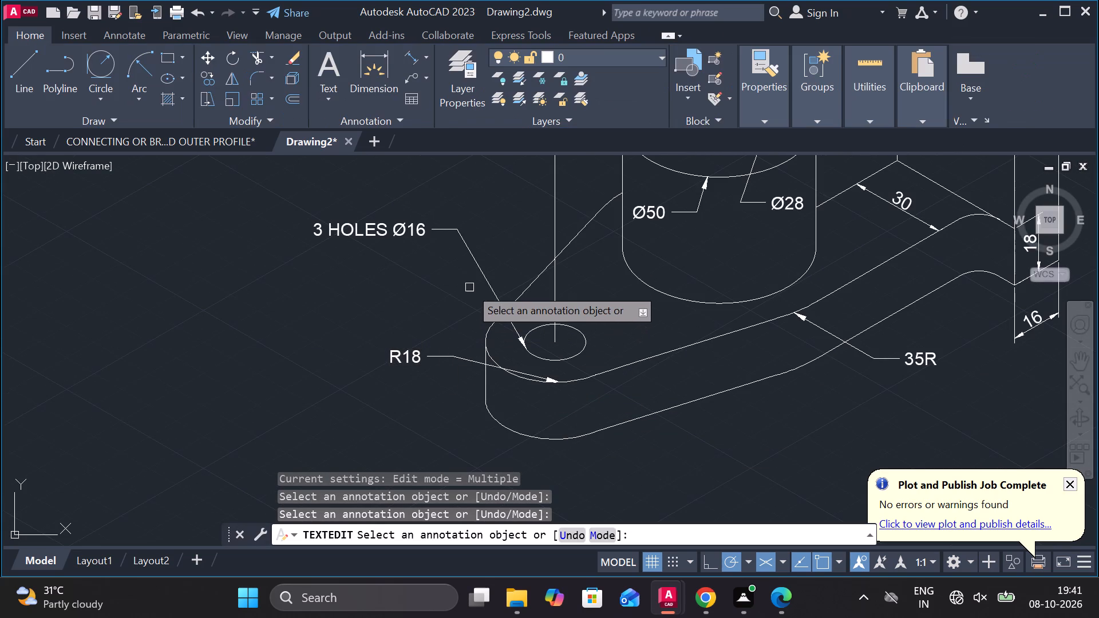
{"action": "key", "text": "Escape"}
{"action": "left_click", "coordinate": [456, 356]}
{"action": "left_click", "coordinate": [452, 357]}
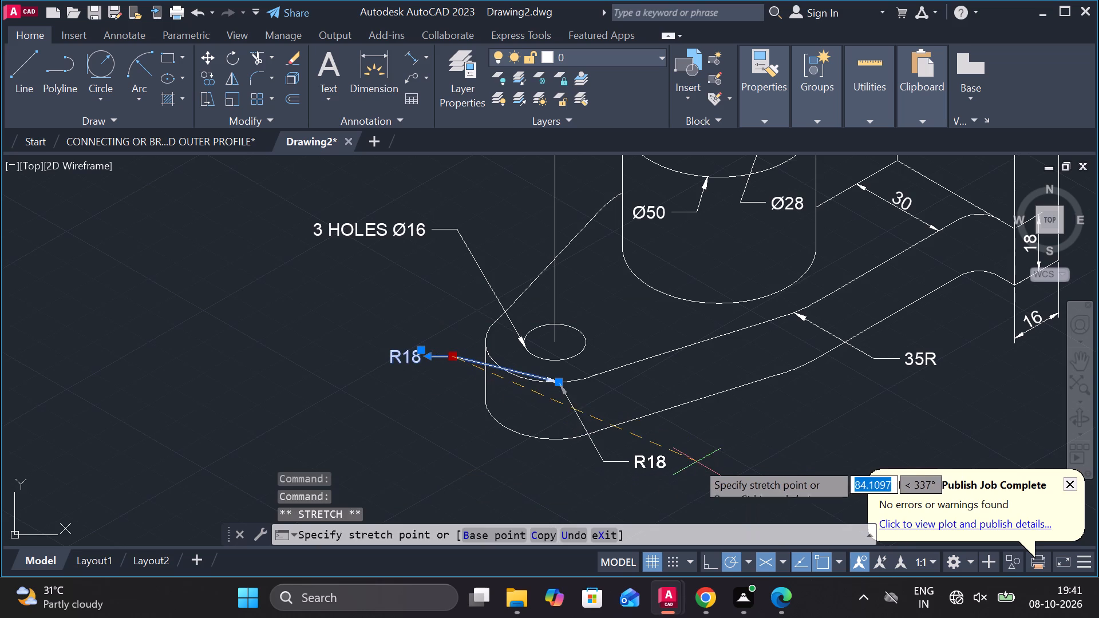
{"action": "left_click", "coordinate": [682, 457]}
{"action": "key", "text": "Escape"}
Add an aligned dimension across the thickness of the curved rib, between its two arcs just above the boss.
{"action": "scroll", "coordinate": [777, 414], "scroll_direction": "down", "scroll_amount": 1}
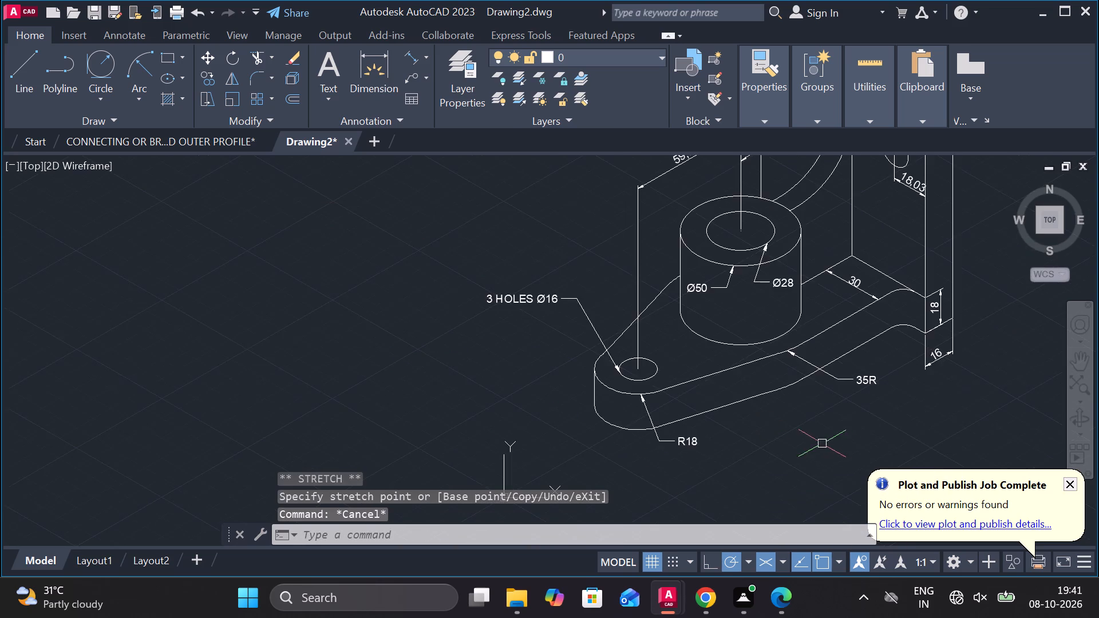
{"action": "middle_click_drag", "start_coordinate": [826, 445], "coordinate": [604, 478]}
{"action": "scroll", "coordinate": [529, 105], "scroll_direction": "up", "scroll_amount": 1}
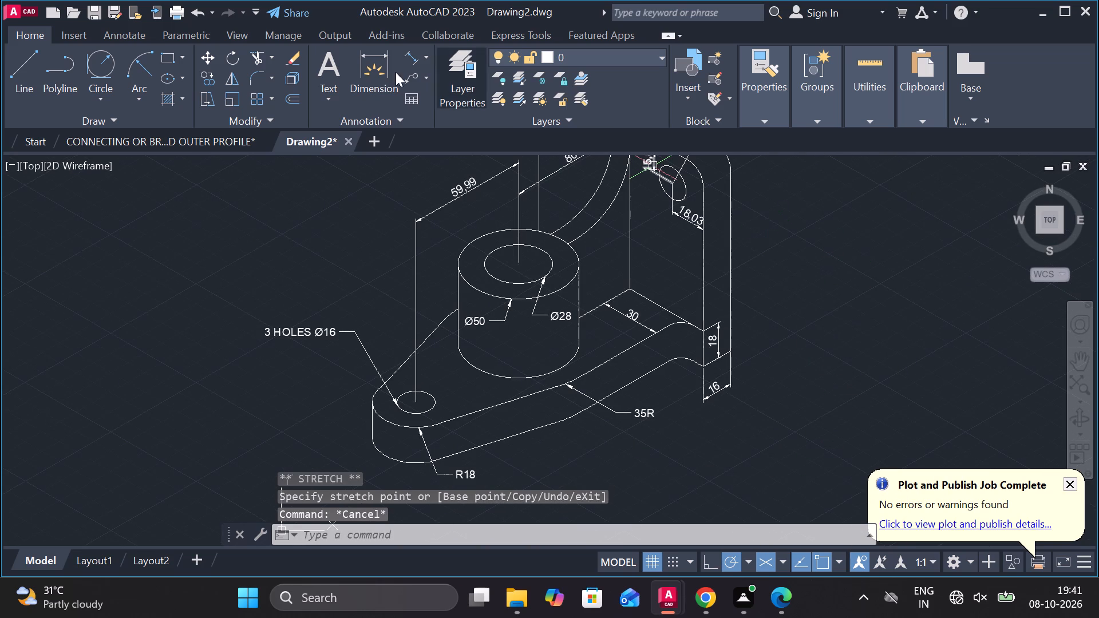
{"action": "left_click", "coordinate": [406, 62]}
{"action": "scroll", "coordinate": [599, 225], "scroll_direction": "up", "scroll_amount": 1}
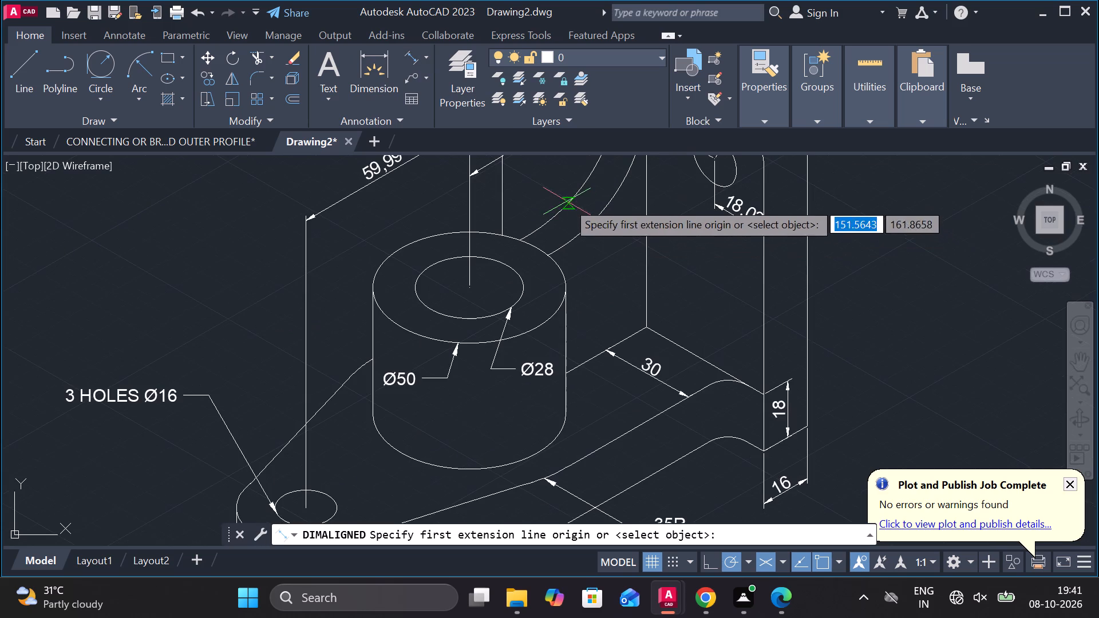
{"action": "left_click", "coordinate": [567, 201]}
{"action": "left_click", "coordinate": [595, 218]}
{"action": "scroll", "coordinate": [592, 210], "scroll_direction": "up", "scroll_amount": 1}
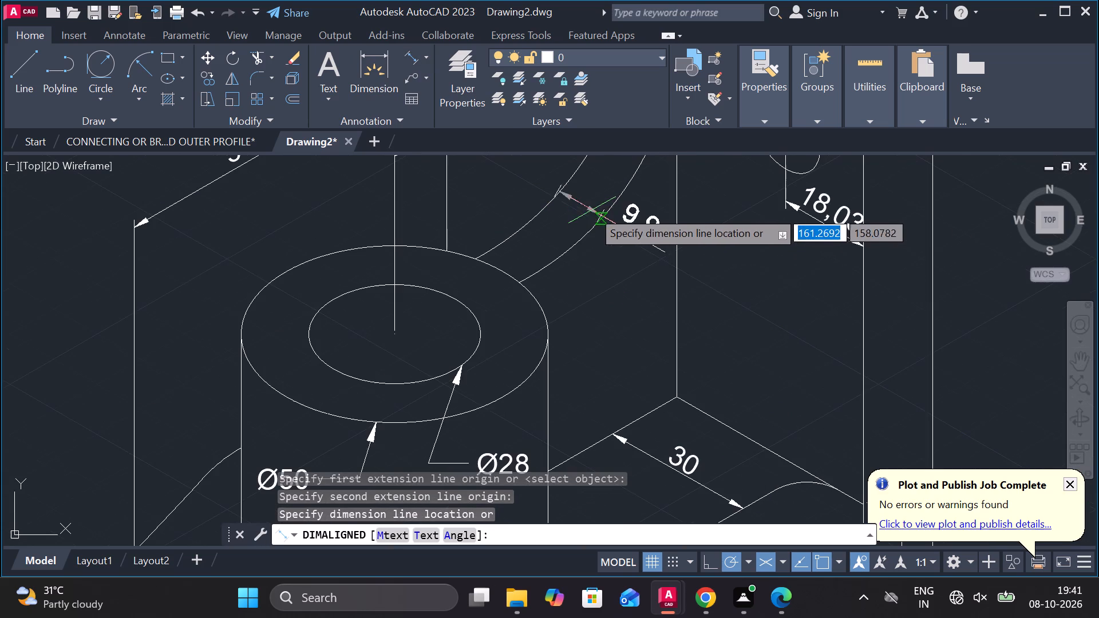
{"action": "left_click", "coordinate": [580, 232]}
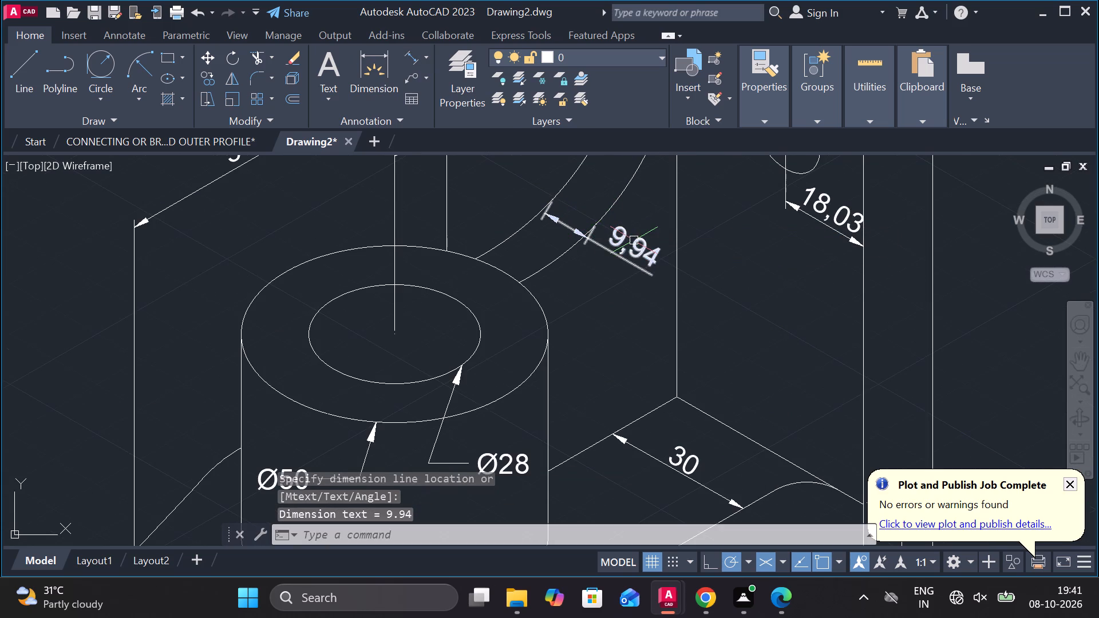
Replace the text of the curved rib's thickness dimension with 10.
{"action": "double_click", "coordinate": [632, 240]}
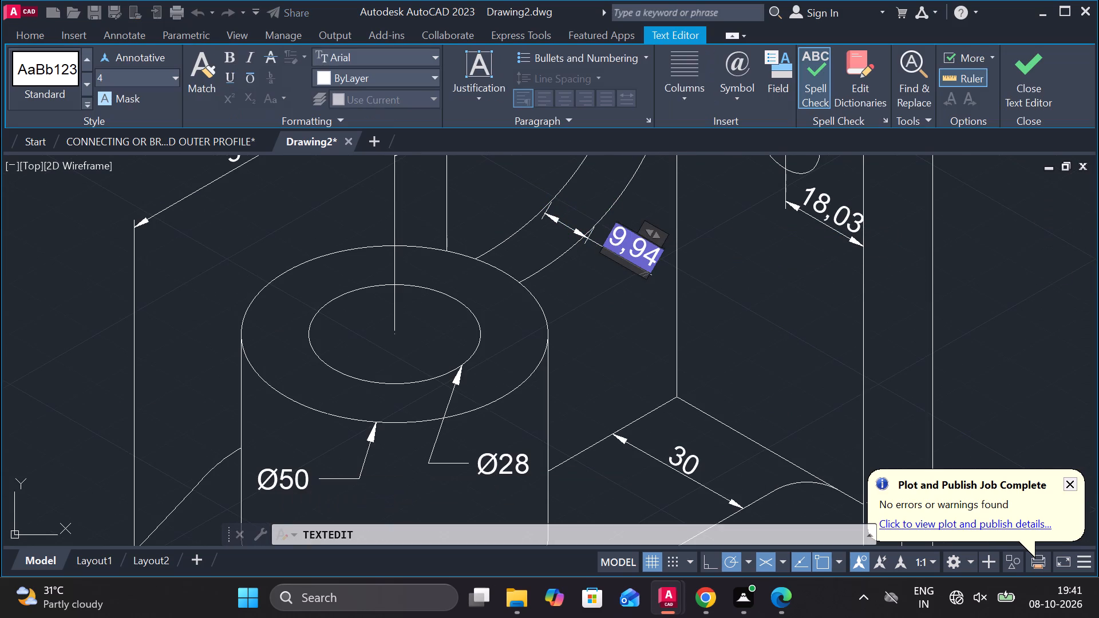
{"action": "scroll", "coordinate": [654, 258], "scroll_direction": "up", "scroll_amount": 2}
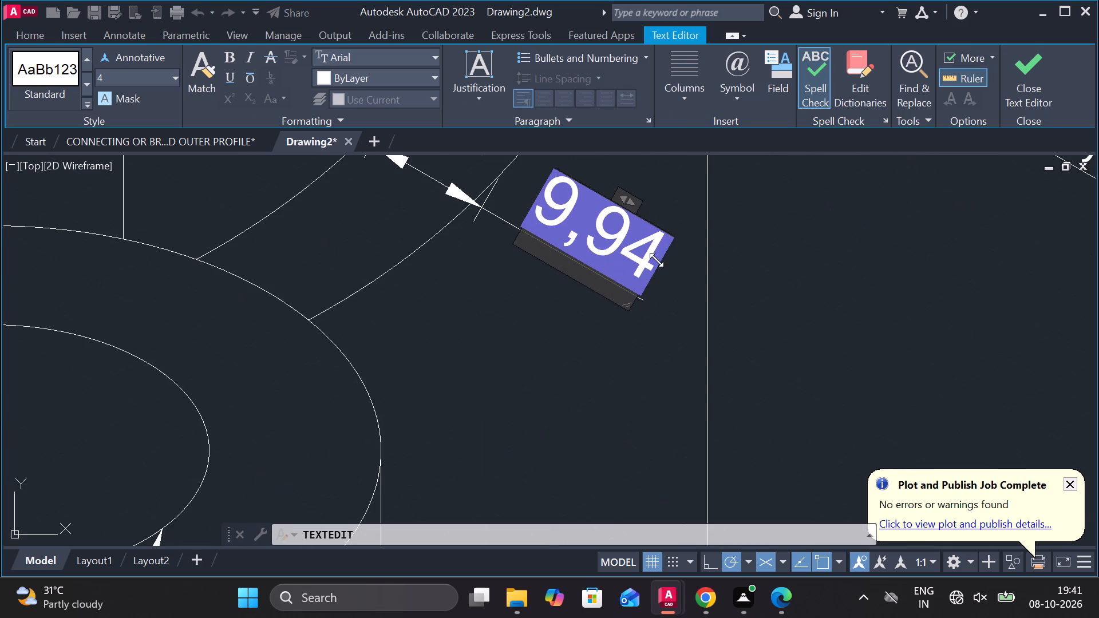
{"action": "left_click", "coordinate": [650, 255]}
{"action": "key", "text": "1"}
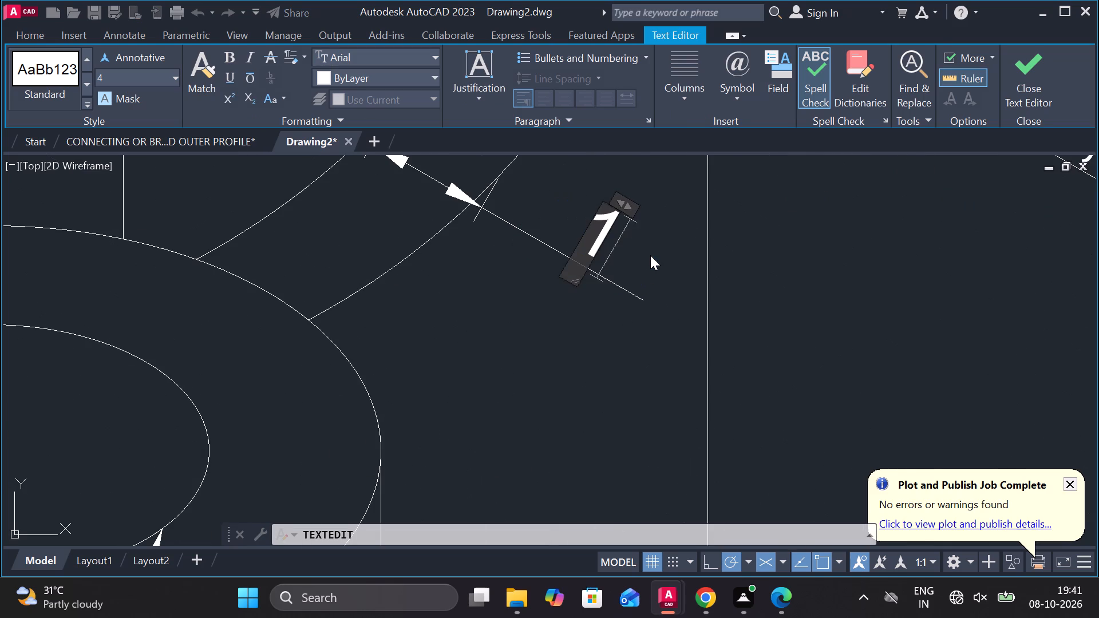
{"action": "key", "text": "0"}
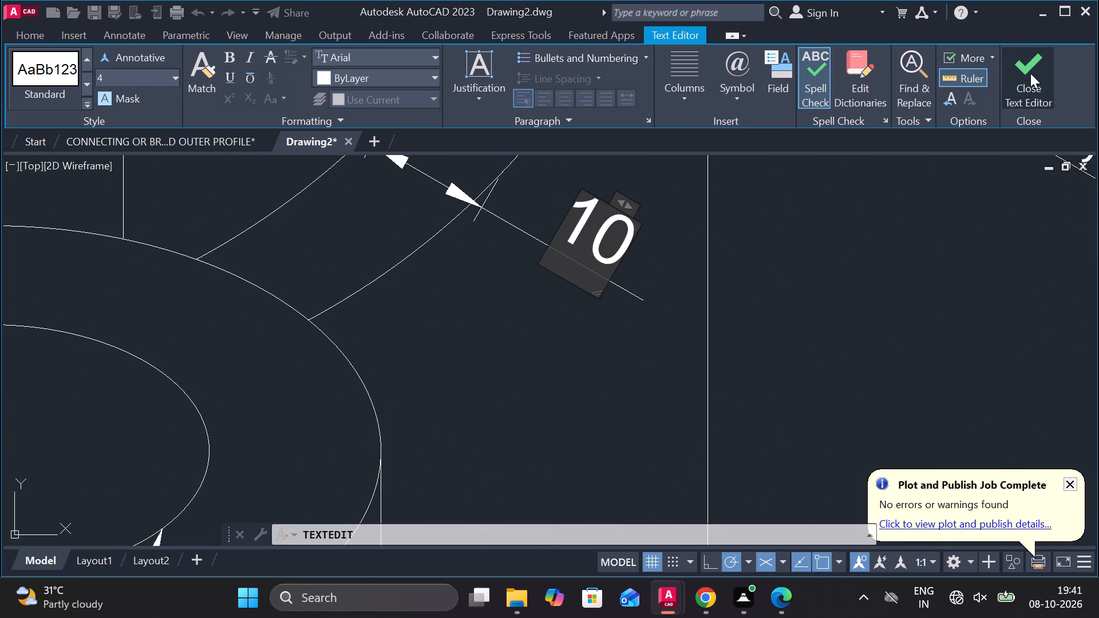
{"action": "left_click", "coordinate": [1030, 73]}
{"action": "scroll", "coordinate": [839, 270], "scroll_direction": "down", "scroll_amount": 3}
{"action": "scroll", "coordinate": [769, 272], "scroll_direction": "up", "scroll_amount": 2}
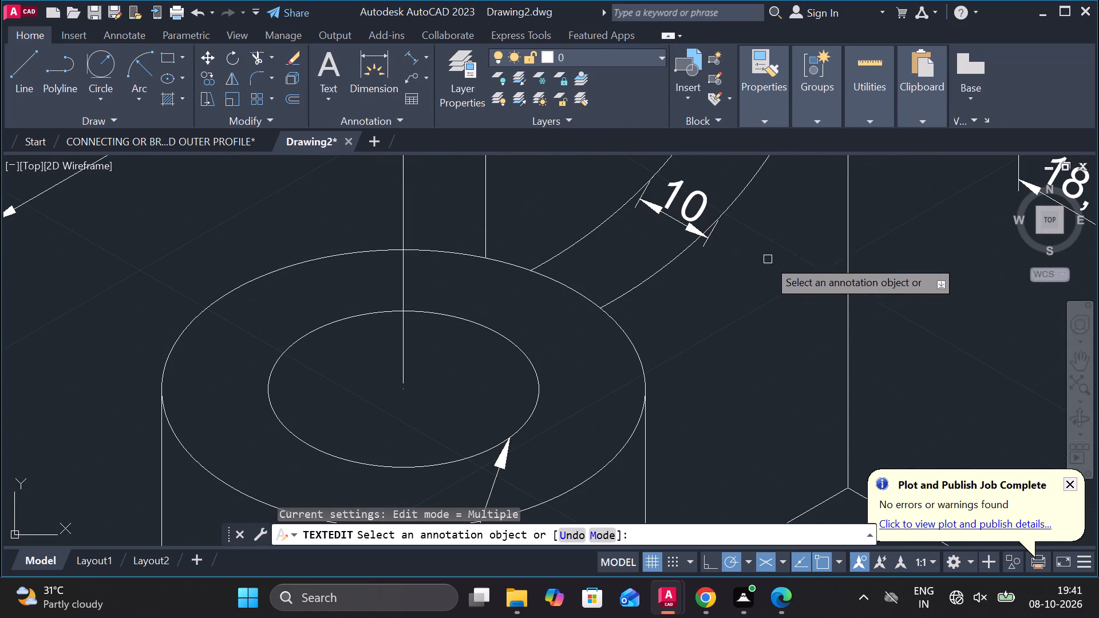
{"action": "left_click", "coordinate": [674, 215]}
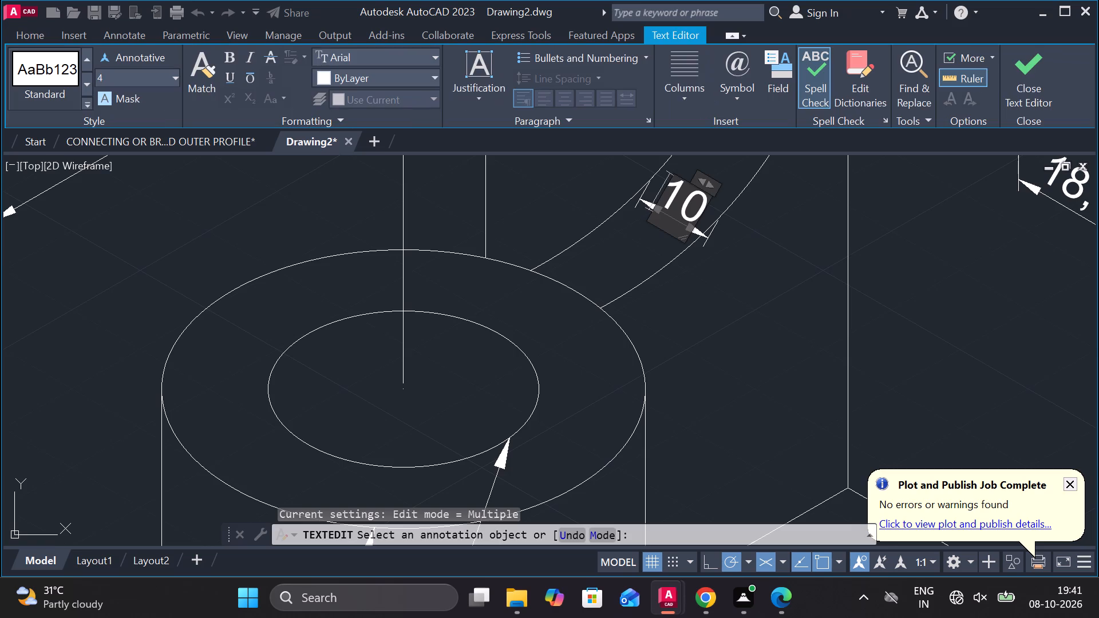
{"action": "left_click", "coordinate": [1013, 69]}
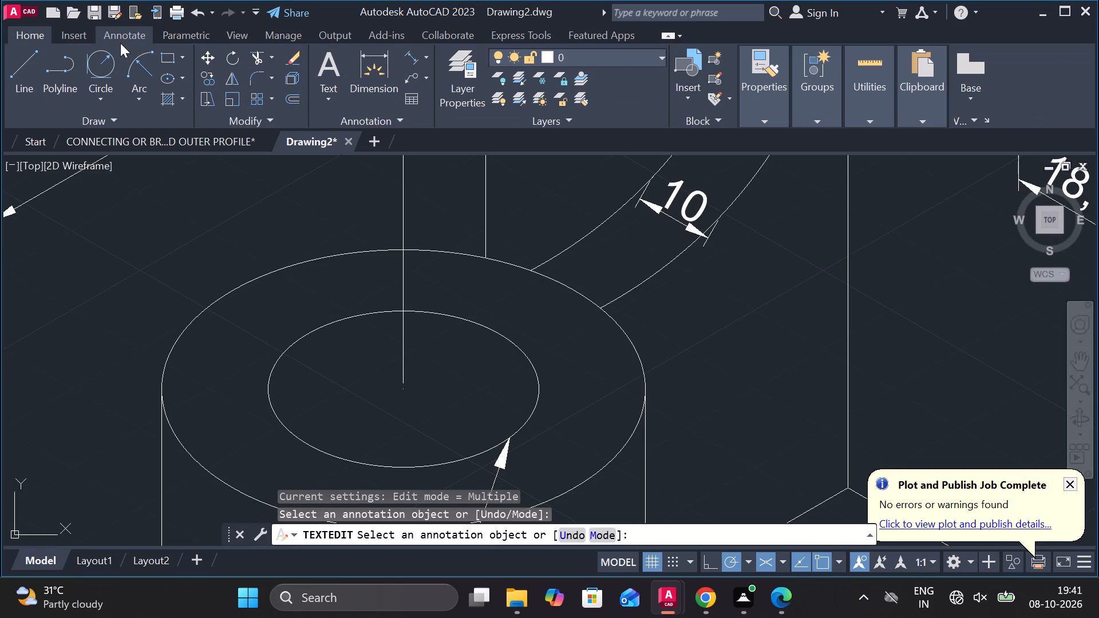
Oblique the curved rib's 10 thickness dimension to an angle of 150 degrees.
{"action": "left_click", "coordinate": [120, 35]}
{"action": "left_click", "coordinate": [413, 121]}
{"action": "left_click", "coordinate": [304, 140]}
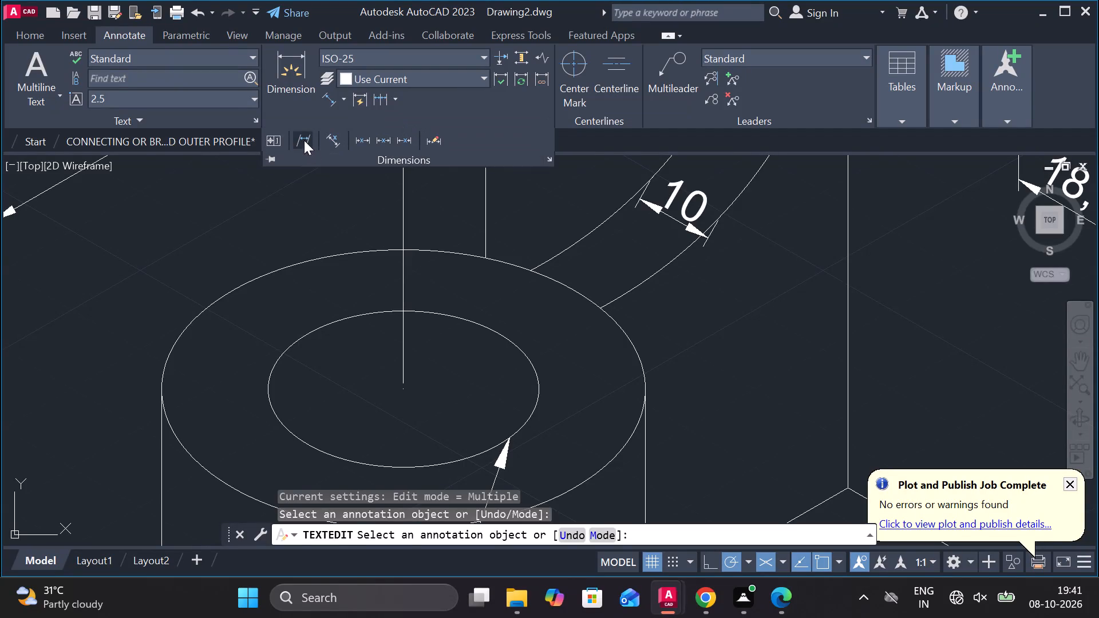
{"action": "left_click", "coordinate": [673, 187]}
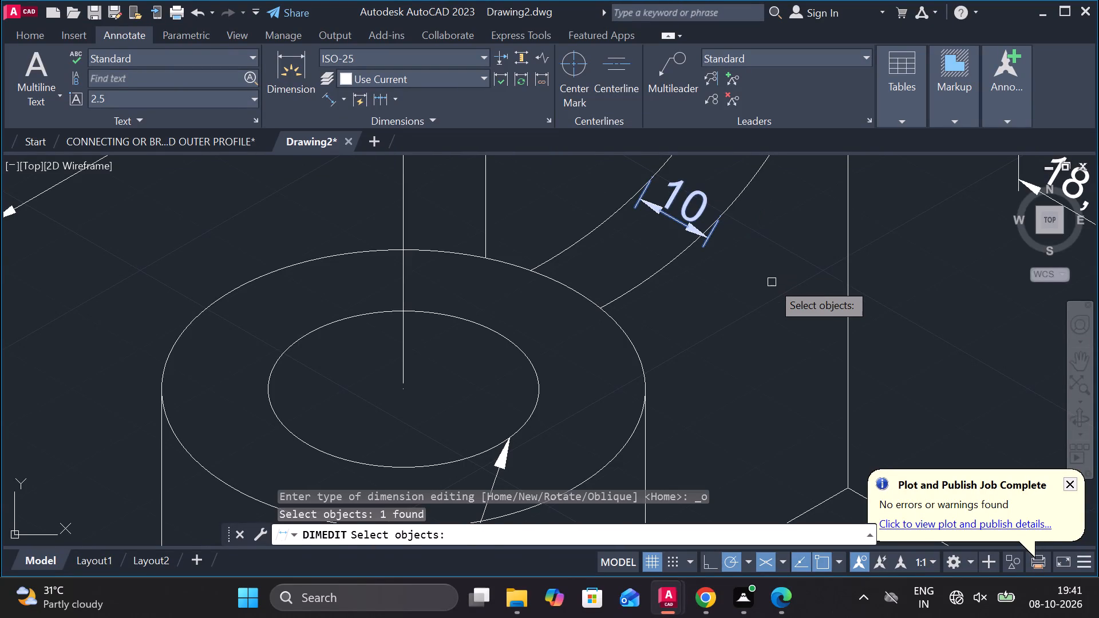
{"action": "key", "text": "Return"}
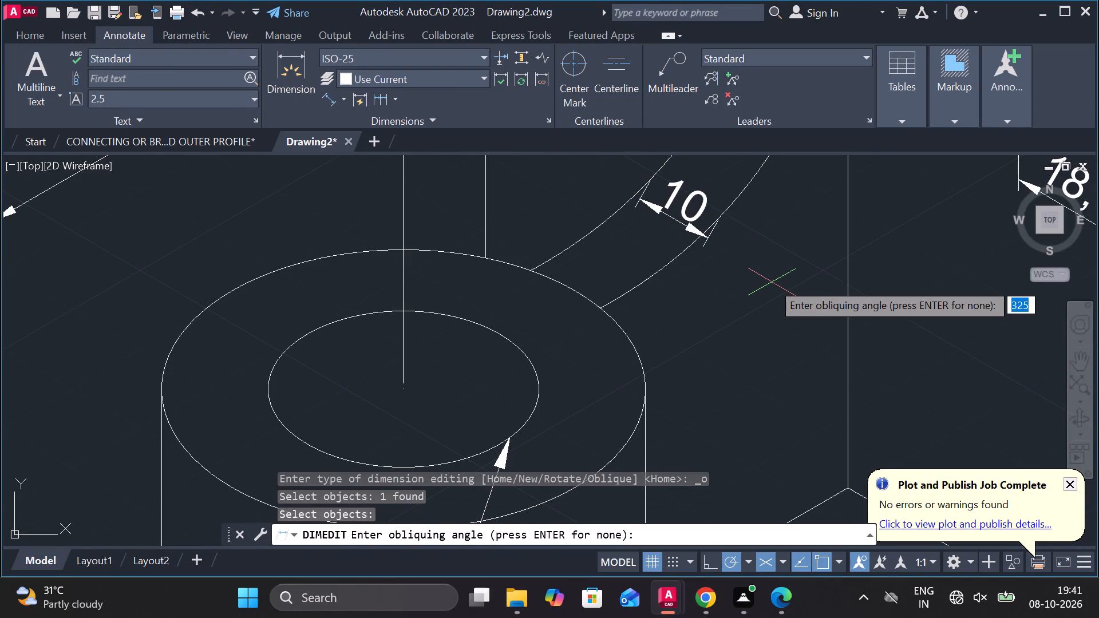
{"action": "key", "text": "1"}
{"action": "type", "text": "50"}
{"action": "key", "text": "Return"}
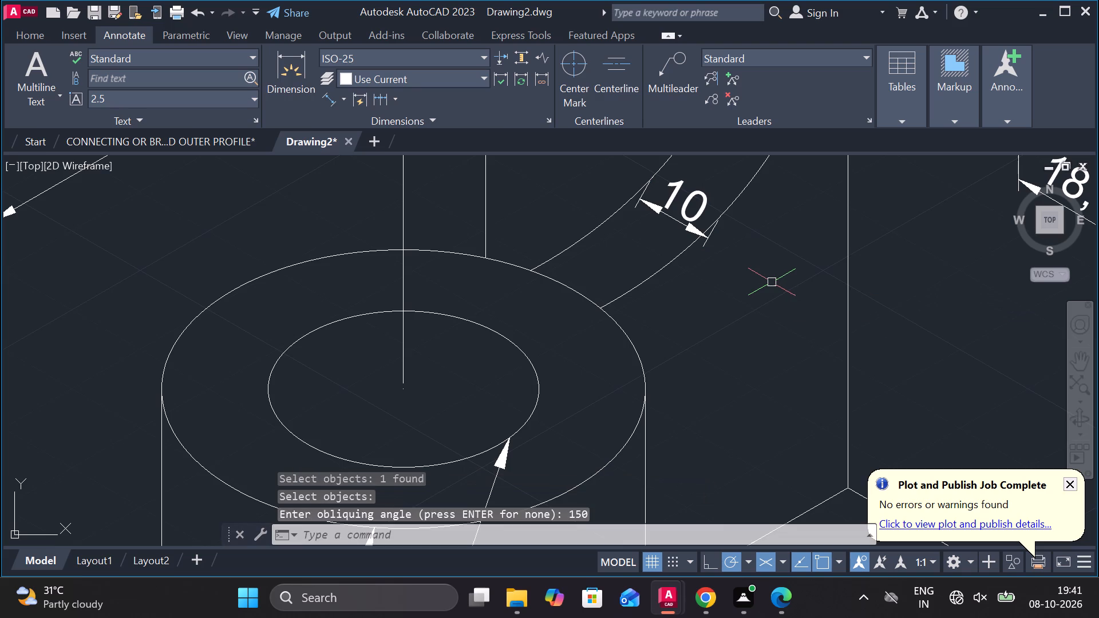
Set the obliquing angle of the curved rib's 10 thickness dimension to 30 degrees.
{"action": "left_click", "coordinate": [658, 204]}
{"action": "key", "text": "space"}
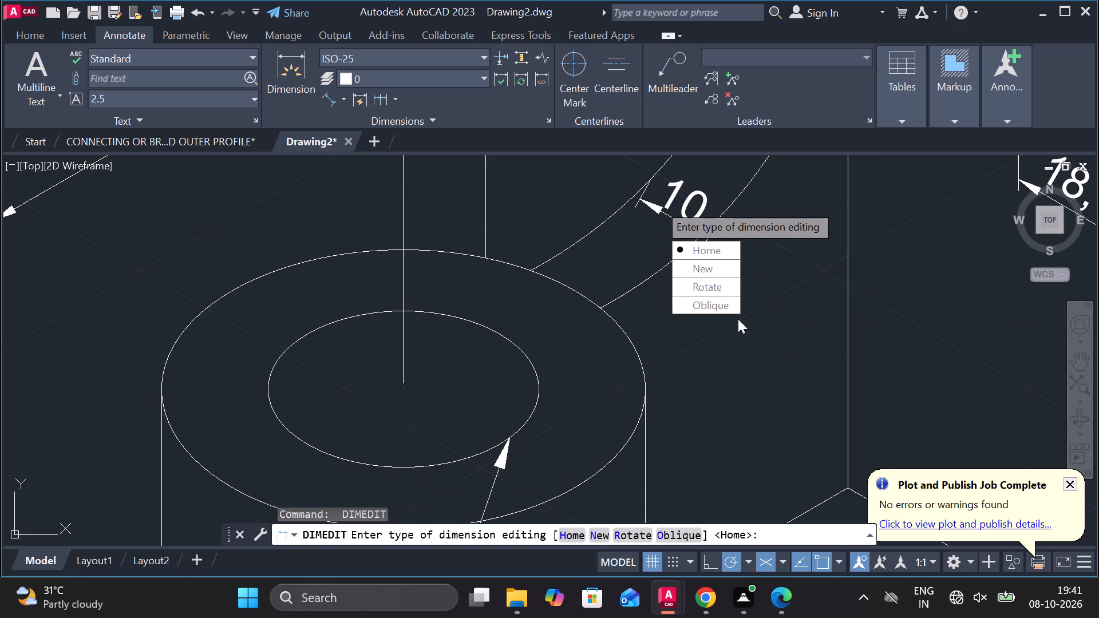
{"action": "left_click_drag", "start_coordinate": [725, 307], "coordinate": [658, 204]}
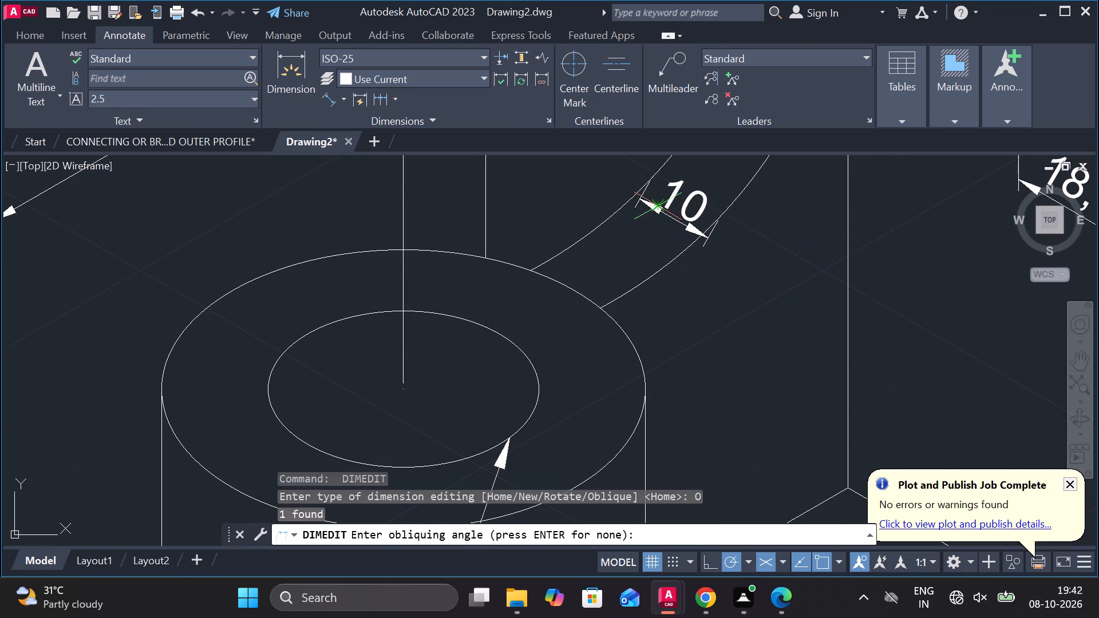
{"action": "type", "text": "30"}
{"action": "key", "text": "Return"}
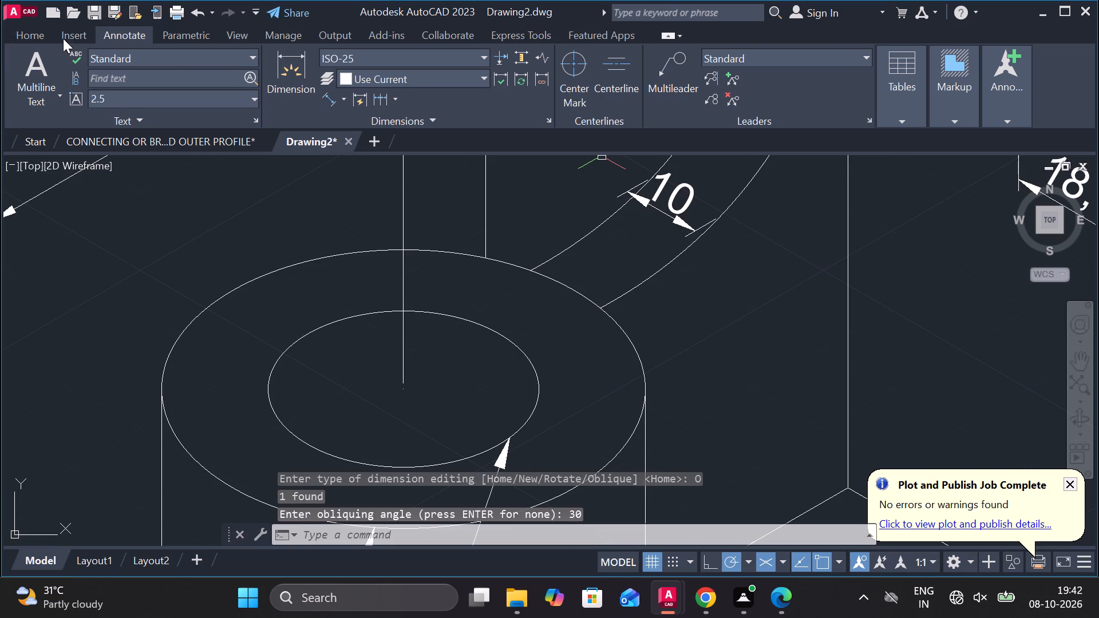
Add an aligned dimension along the upright plate's outer vertical edge, from its rounded top corner to its bottom corner, placed just outside the plate.
{"action": "left_click", "coordinate": [33, 33]}
{"action": "scroll", "coordinate": [420, 182], "scroll_direction": "down", "scroll_amount": 1}
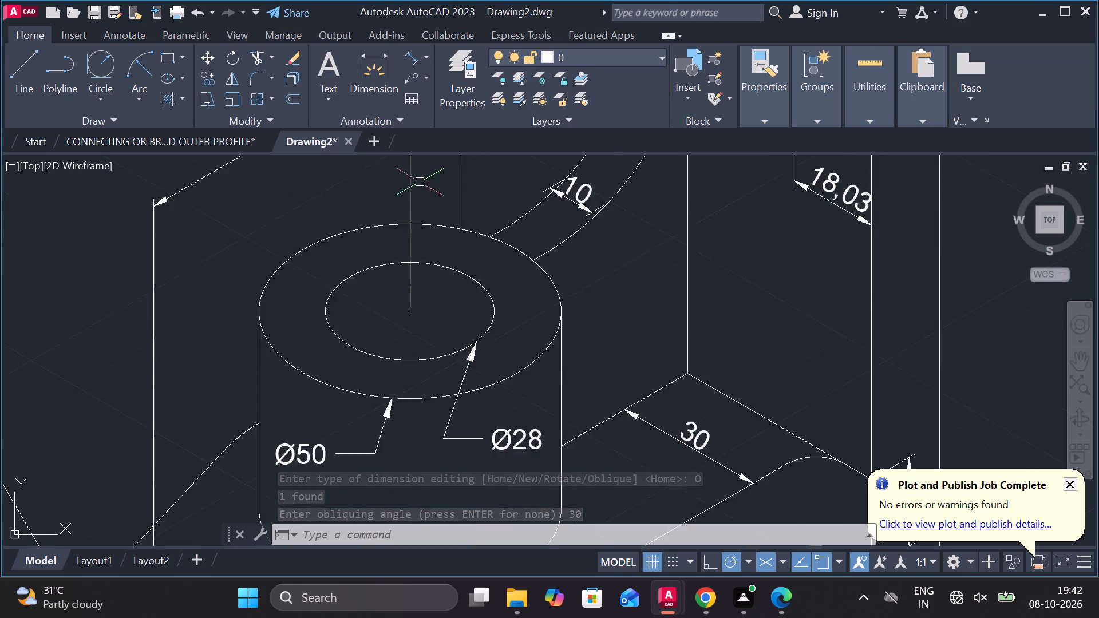
{"action": "scroll", "coordinate": [420, 182], "scroll_direction": "down", "scroll_amount": 1}
{"action": "scroll", "coordinate": [527, 231], "scroll_direction": "down", "scroll_amount": 1}
{"action": "scroll", "coordinate": [608, 256], "scroll_direction": "down", "scroll_amount": 1}
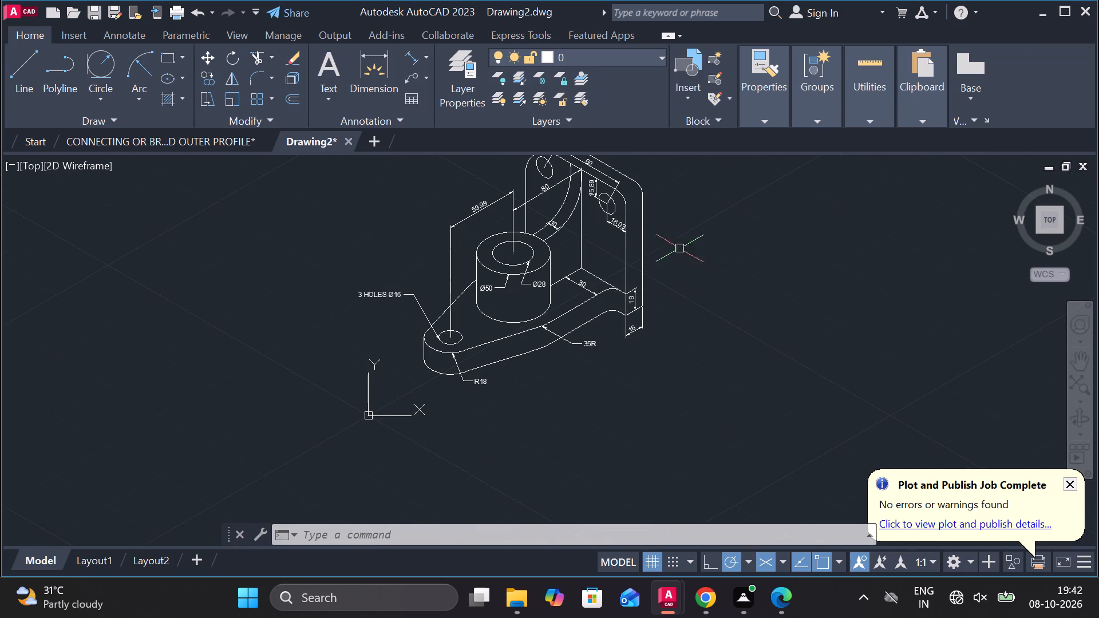
{"action": "scroll", "coordinate": [681, 248], "scroll_direction": "up", "scroll_amount": 1}
{"action": "middle_click_drag", "start_coordinate": [681, 248], "coordinate": [769, 328]}
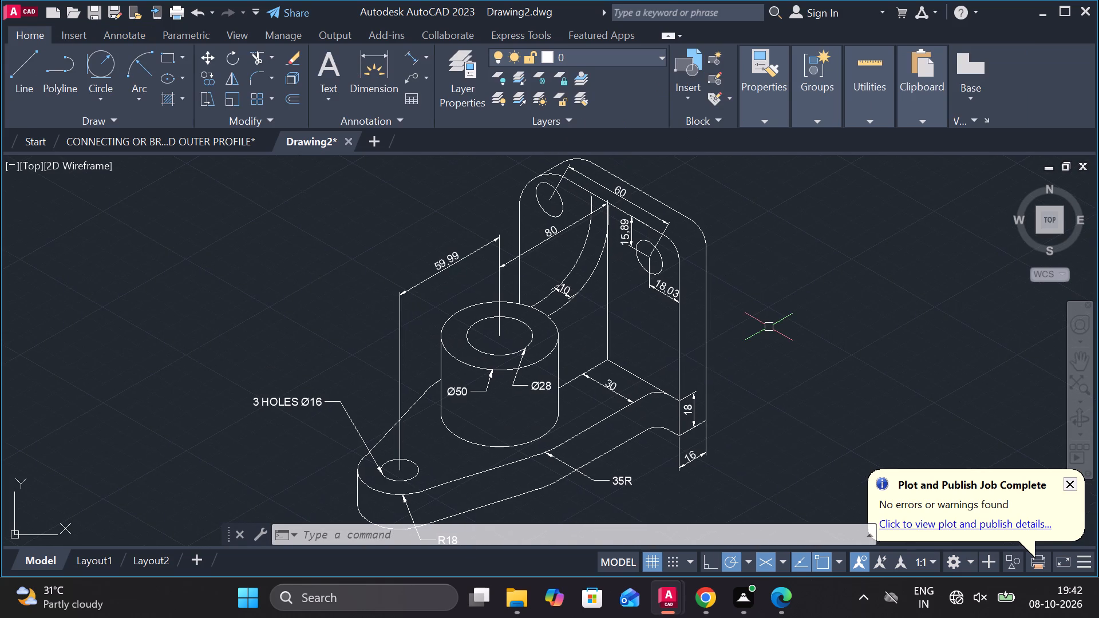
{"action": "middle_click_drag", "start_coordinate": [769, 326], "coordinate": [734, 306]}
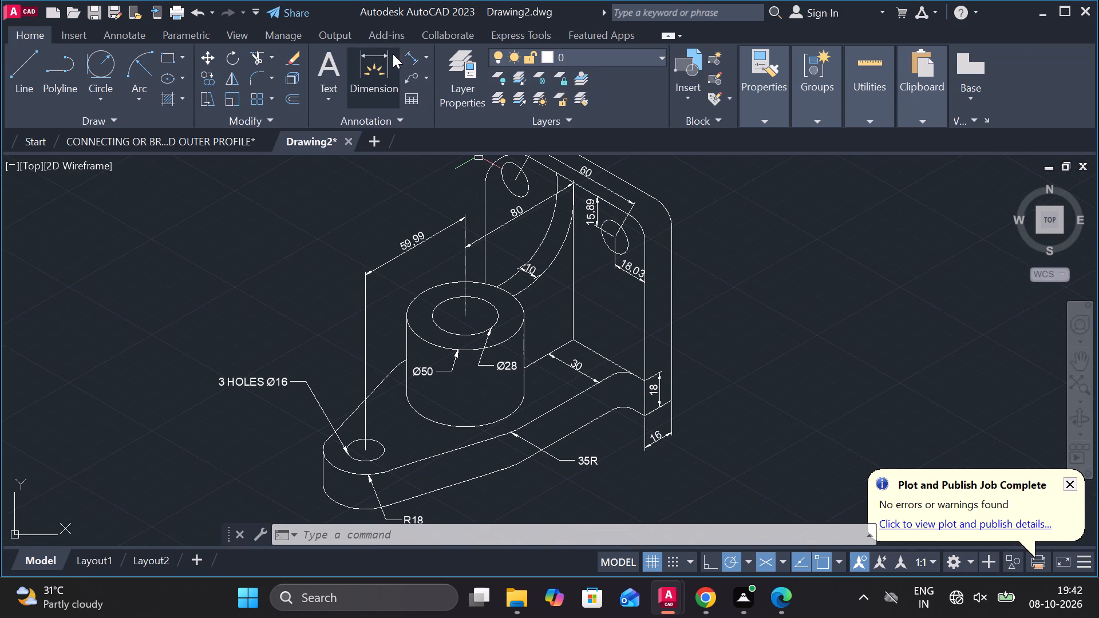
{"action": "left_click", "coordinate": [409, 53]}
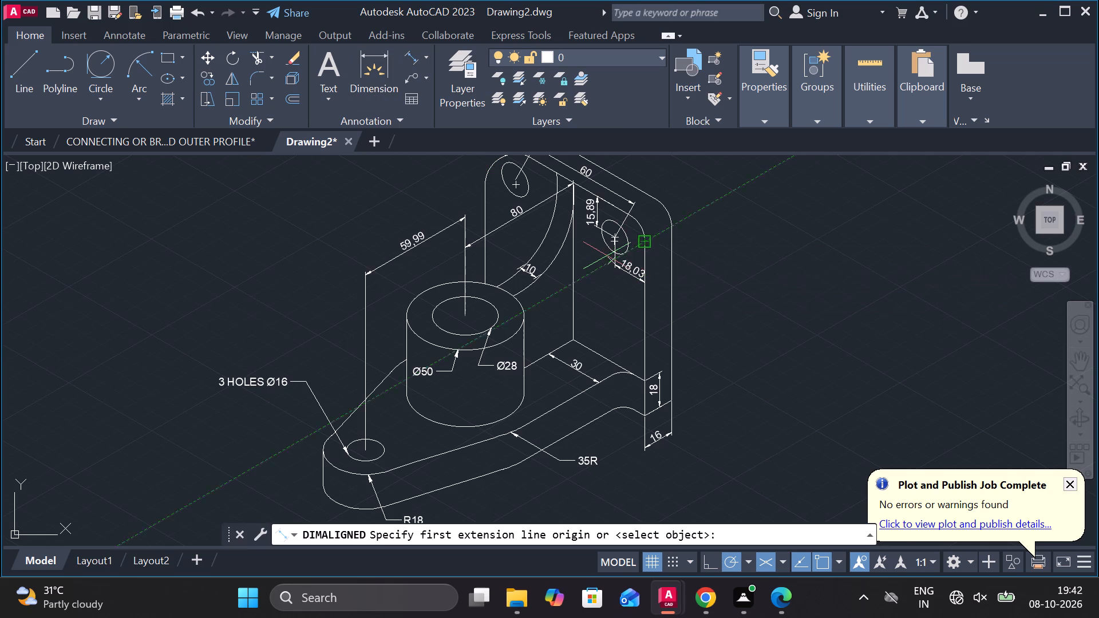
{"action": "scroll", "coordinate": [674, 267], "scroll_direction": "up", "scroll_amount": 2}
{"action": "scroll", "coordinate": [613, 194], "scroll_direction": "down", "scroll_amount": 3}
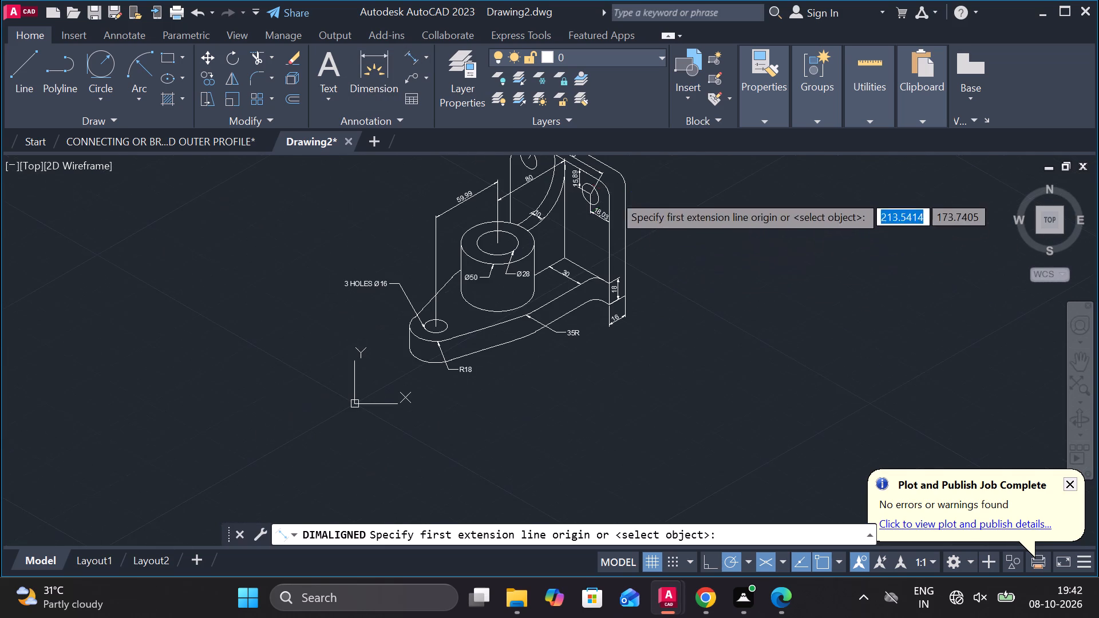
{"action": "middle_click_drag", "start_coordinate": [649, 282], "coordinate": [642, 330]}
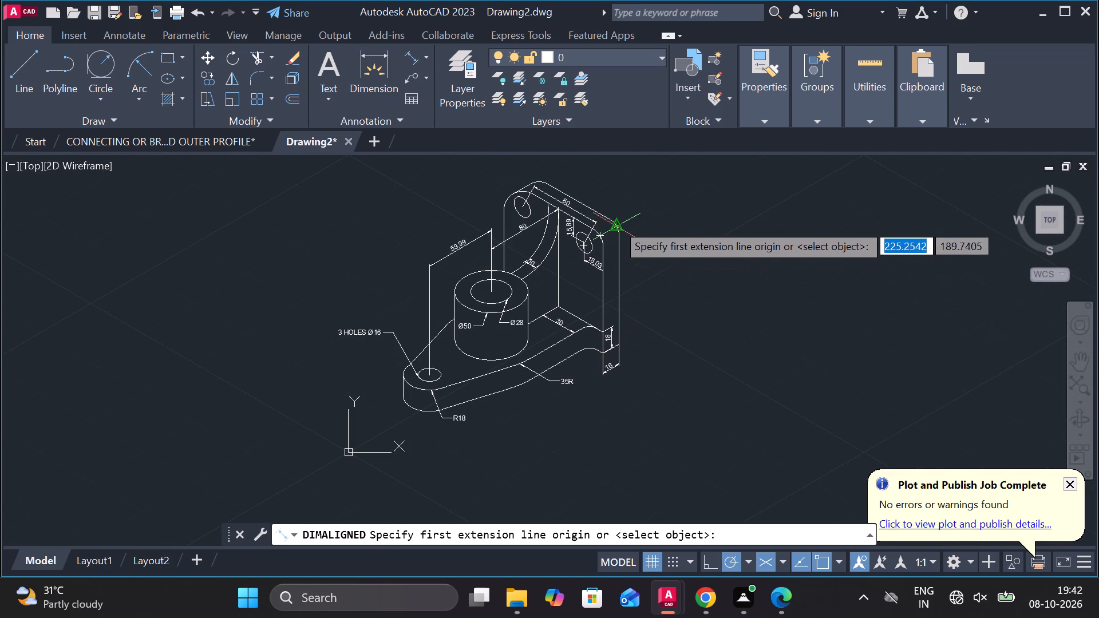
{"action": "left_click", "coordinate": [623, 229]}
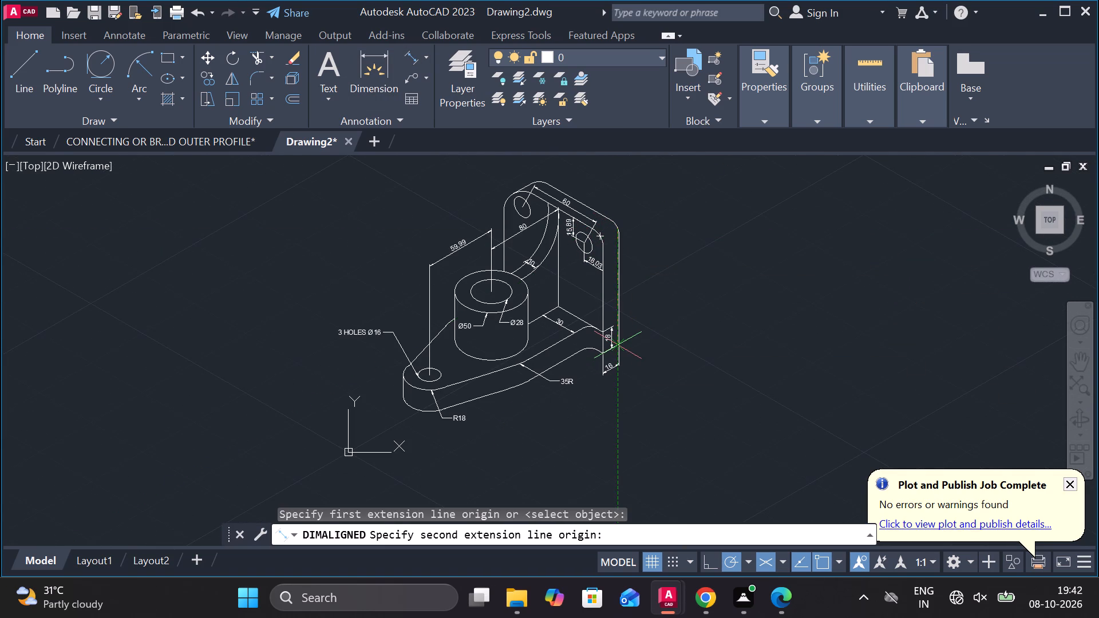
{"action": "scroll", "coordinate": [612, 342], "scroll_direction": "up", "scroll_amount": 3}
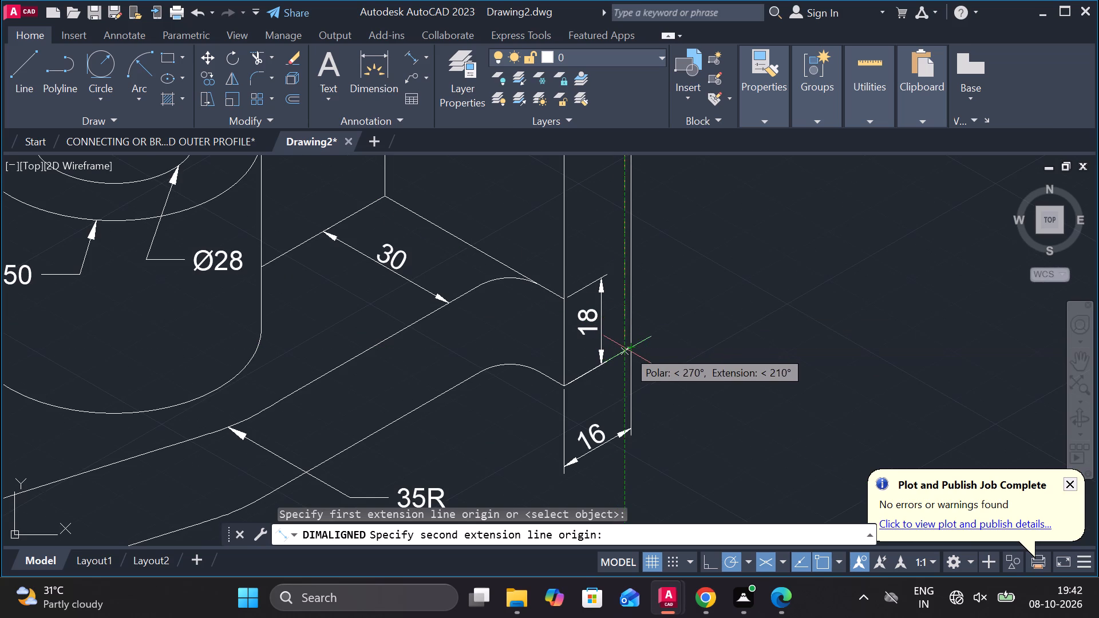
{"action": "left_click", "coordinate": [631, 350]}
{"action": "scroll", "coordinate": [677, 342], "scroll_direction": "down", "scroll_amount": 2}
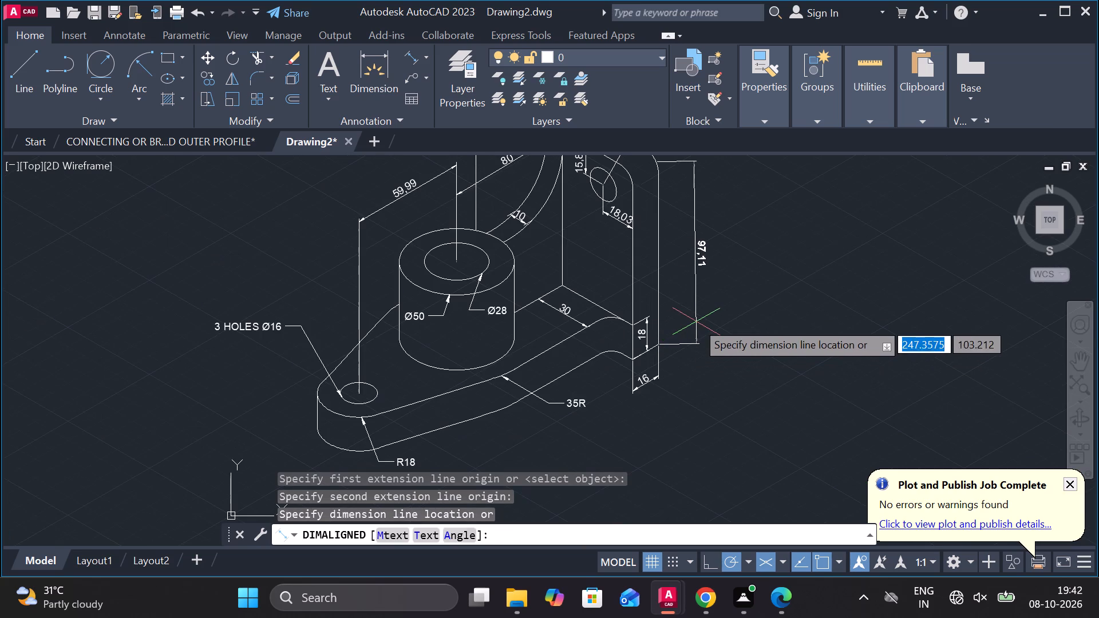
{"action": "middle_click", "coordinate": [696, 322]}
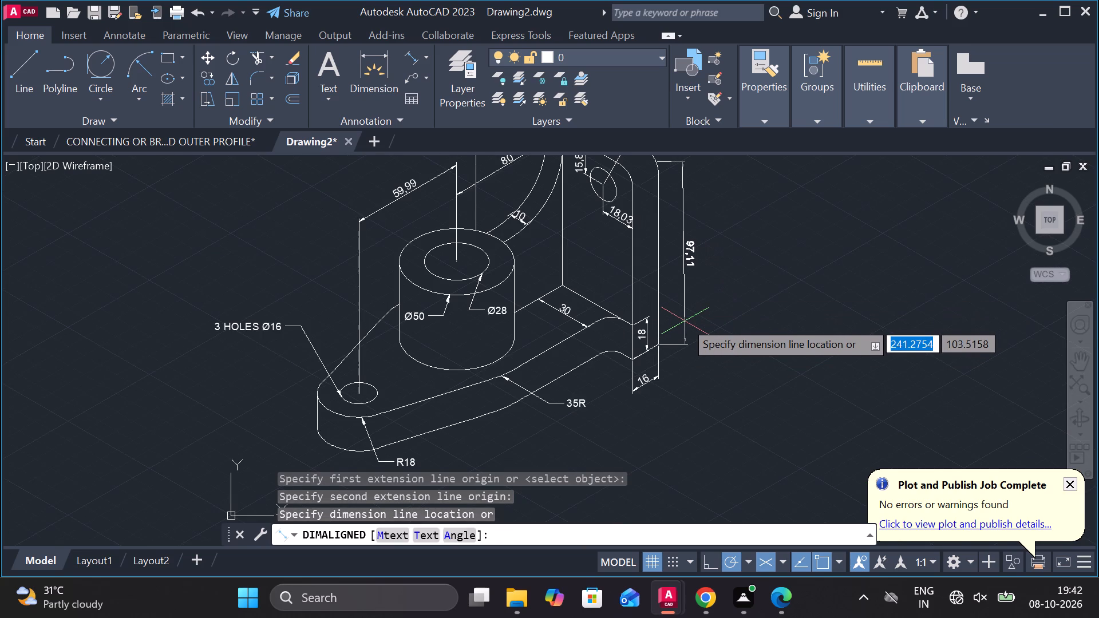
{"action": "left_click", "coordinate": [681, 331]}
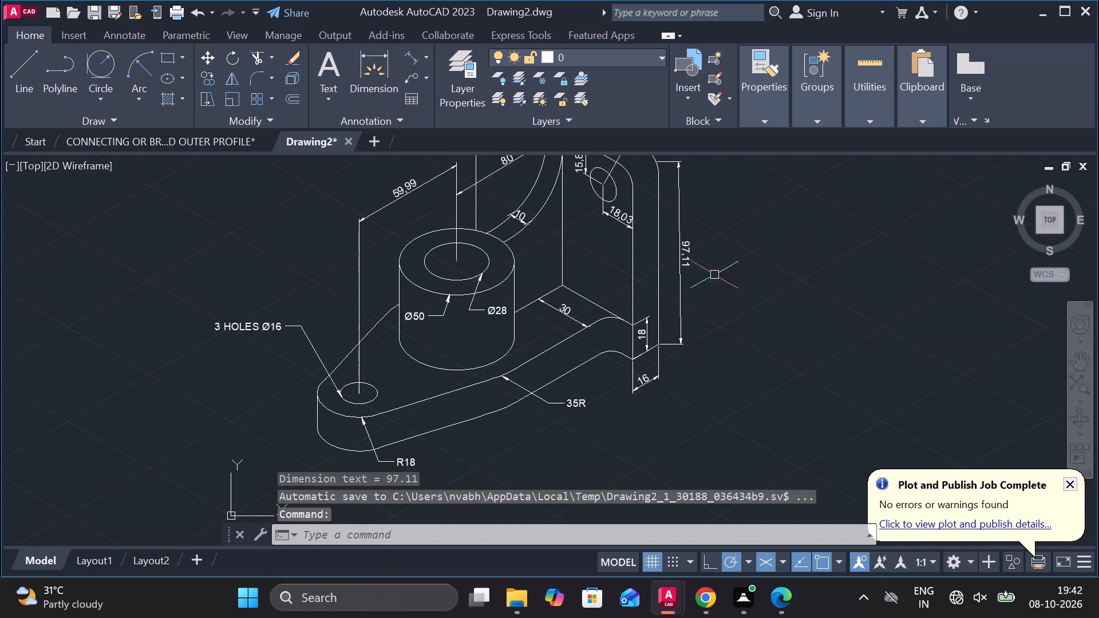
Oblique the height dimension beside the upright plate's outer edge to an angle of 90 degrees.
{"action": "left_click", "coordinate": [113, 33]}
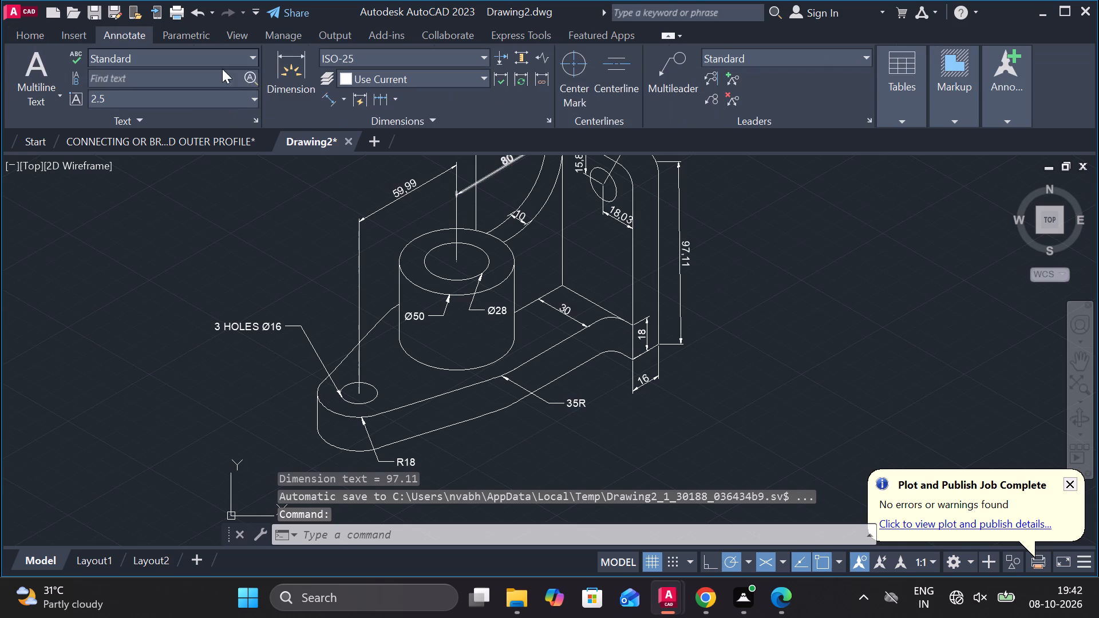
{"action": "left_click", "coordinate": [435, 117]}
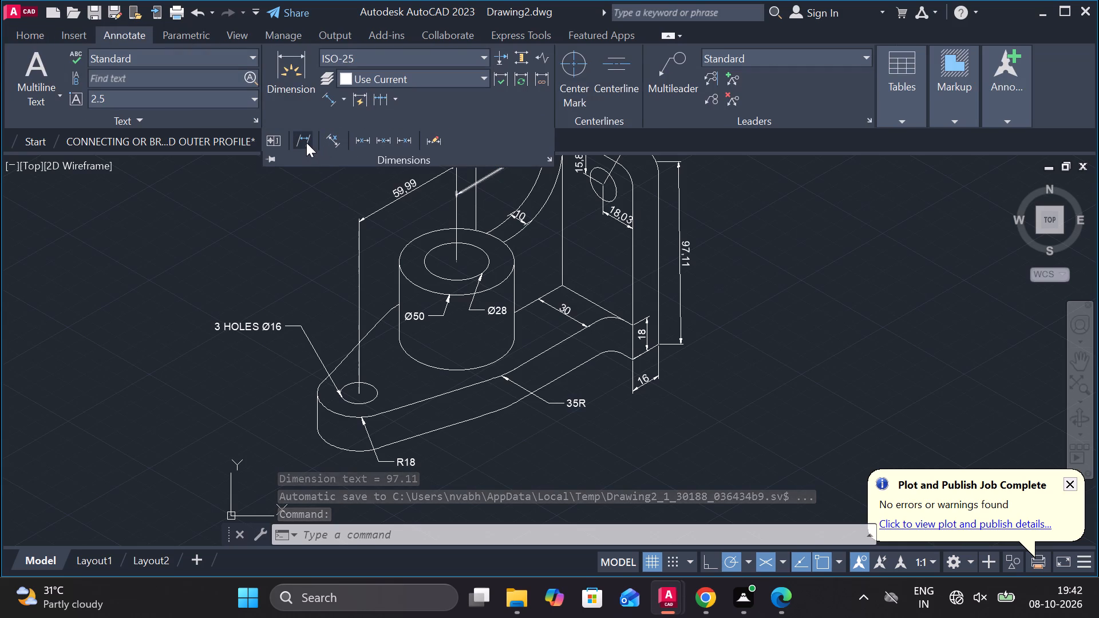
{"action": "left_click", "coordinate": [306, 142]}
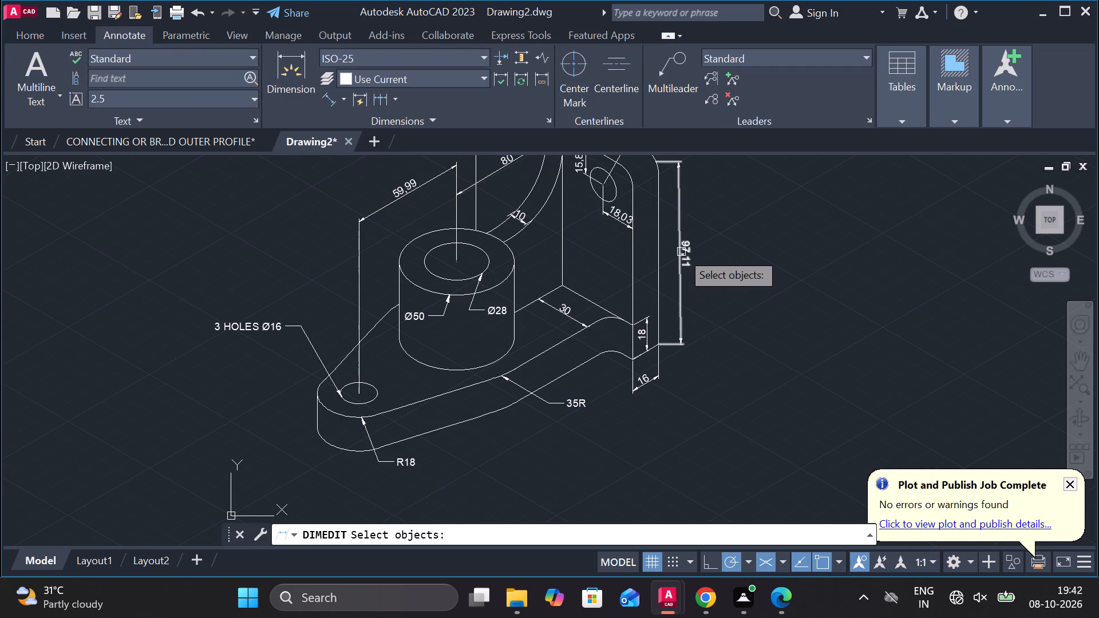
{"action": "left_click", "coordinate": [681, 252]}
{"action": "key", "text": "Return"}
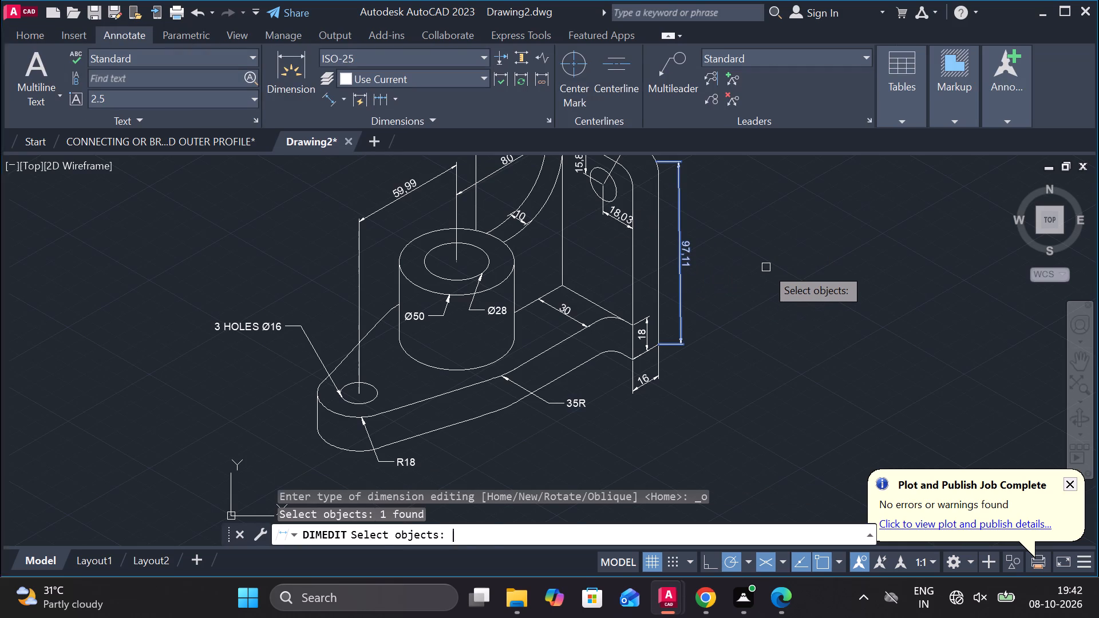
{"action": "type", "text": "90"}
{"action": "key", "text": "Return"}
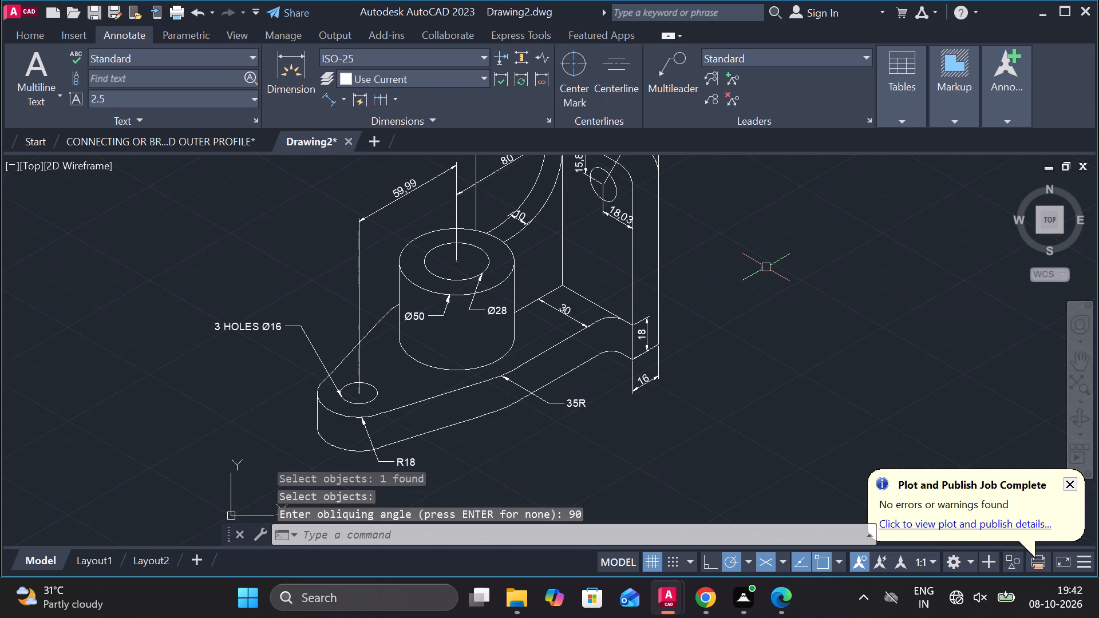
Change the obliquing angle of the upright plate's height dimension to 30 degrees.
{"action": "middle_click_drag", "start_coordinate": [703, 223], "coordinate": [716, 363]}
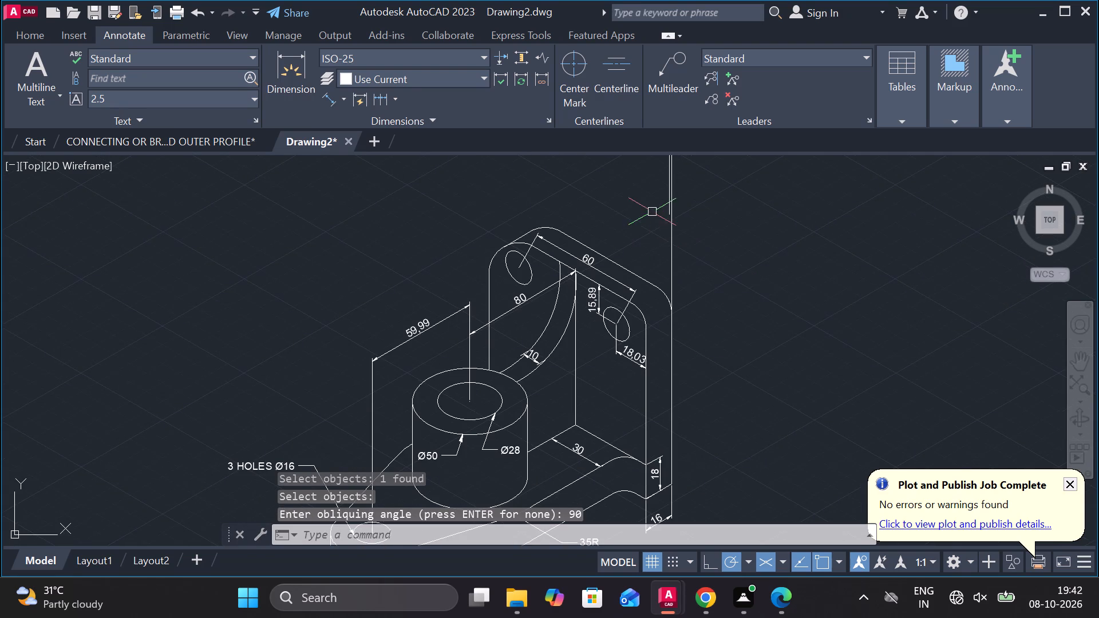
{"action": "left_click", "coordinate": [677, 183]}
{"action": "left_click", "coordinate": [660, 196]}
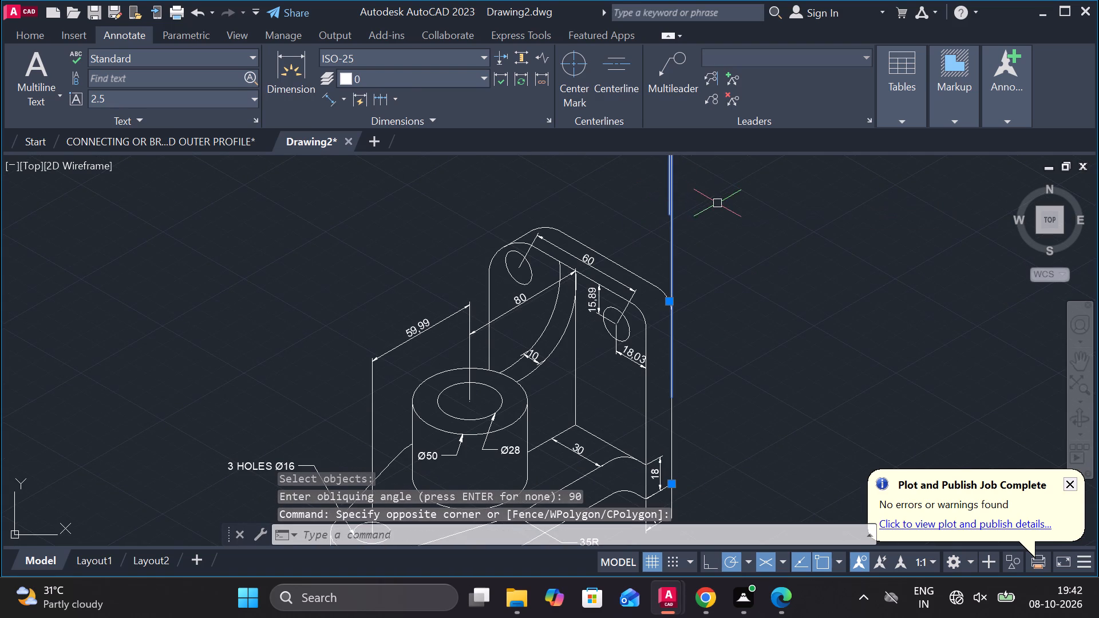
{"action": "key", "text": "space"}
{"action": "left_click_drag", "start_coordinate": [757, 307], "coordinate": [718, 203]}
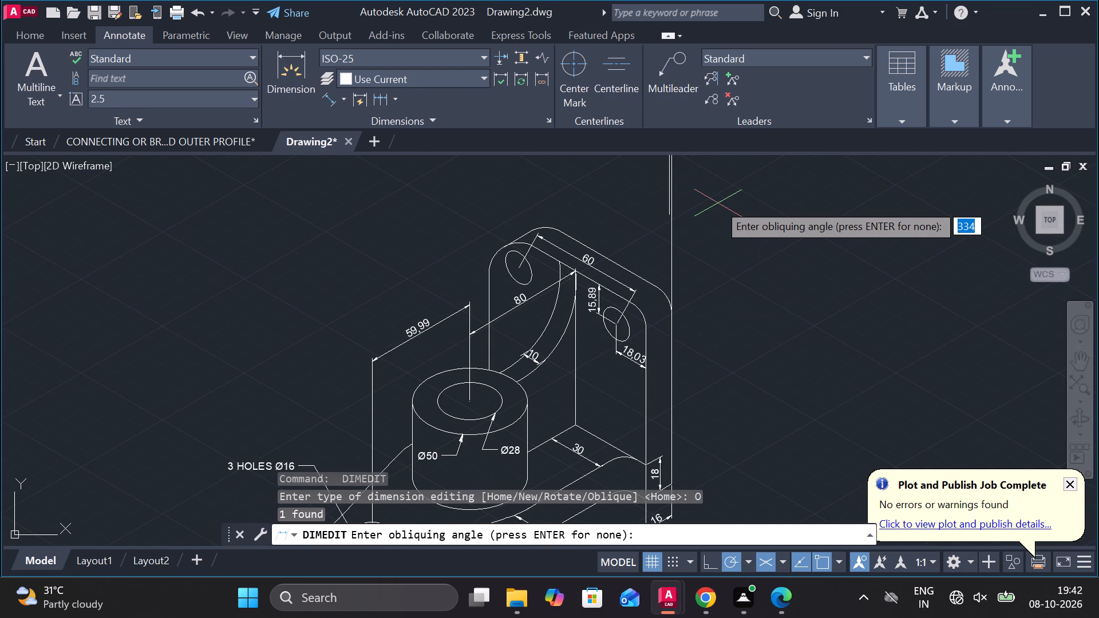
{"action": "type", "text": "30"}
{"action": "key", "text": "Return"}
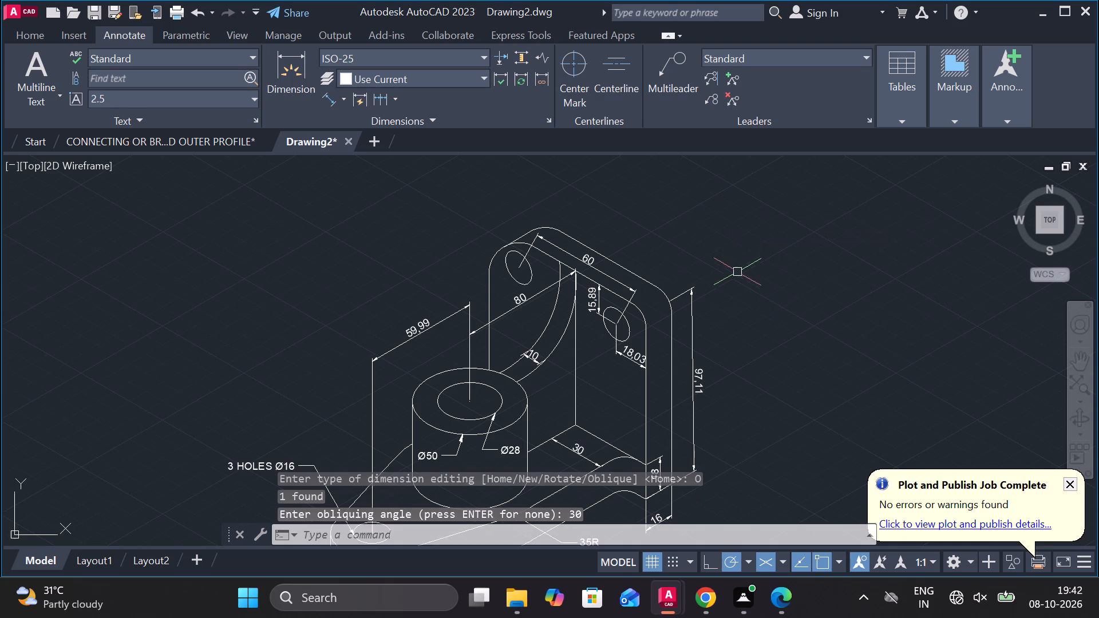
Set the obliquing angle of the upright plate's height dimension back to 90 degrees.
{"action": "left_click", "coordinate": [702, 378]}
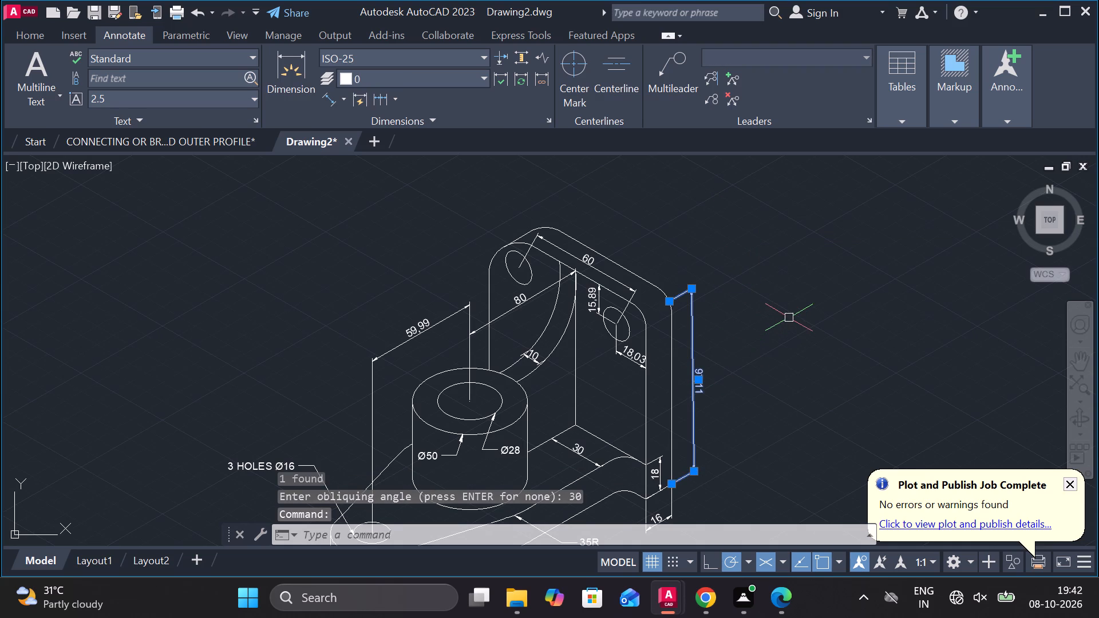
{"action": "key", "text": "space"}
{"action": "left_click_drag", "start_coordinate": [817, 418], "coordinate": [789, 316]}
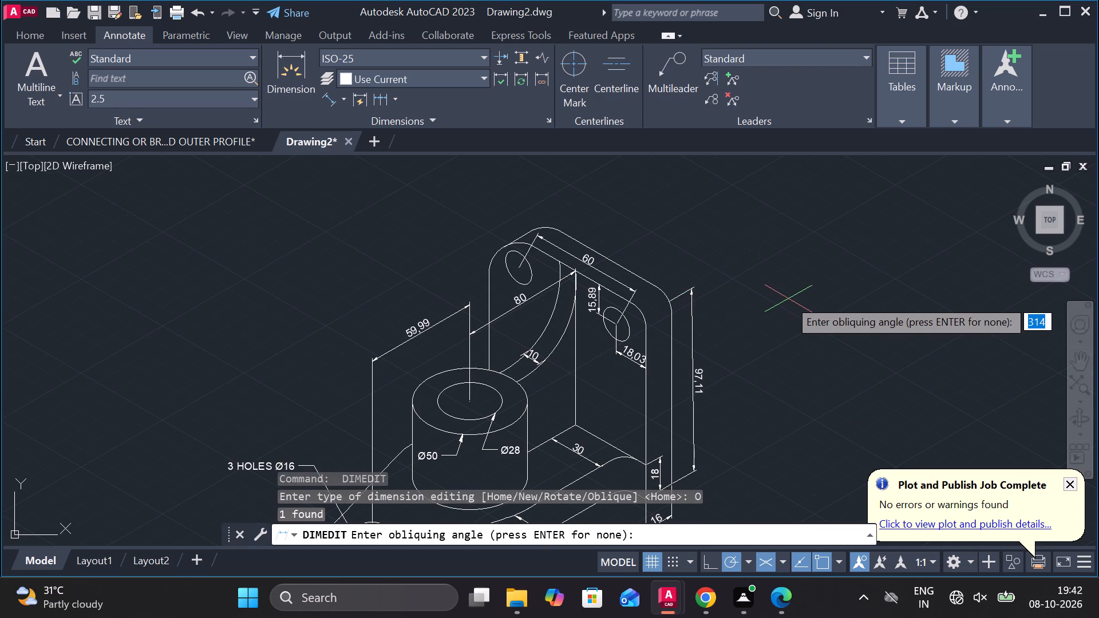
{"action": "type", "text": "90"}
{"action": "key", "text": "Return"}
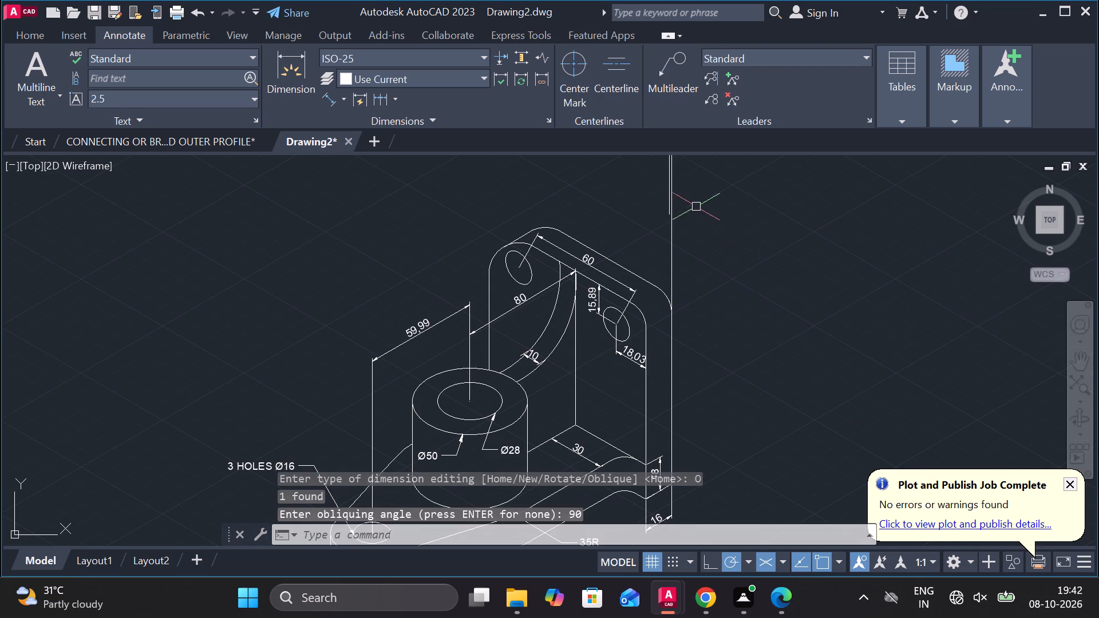
Set the obliquing angle of the upright plate's height dimension to 150 degrees.
{"action": "left_click", "coordinate": [670, 191]}
{"action": "key", "text": "space"}
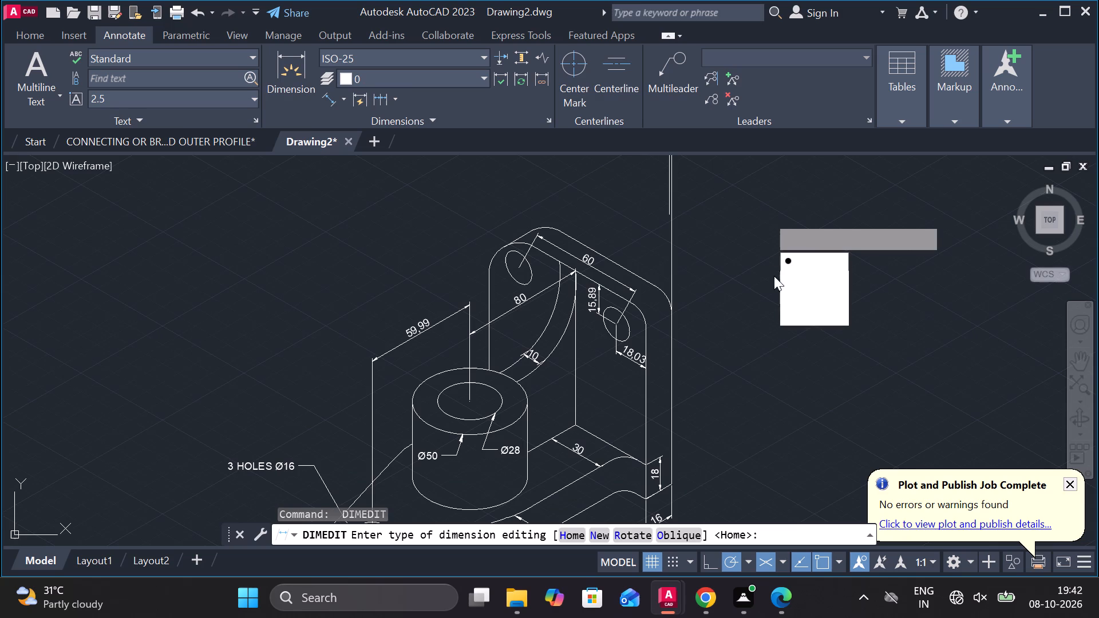
{"action": "left_click_drag", "start_coordinate": [799, 311], "coordinate": [766, 215]}
{"action": "type", "text": "150"}
{"action": "key", "text": "Return"}
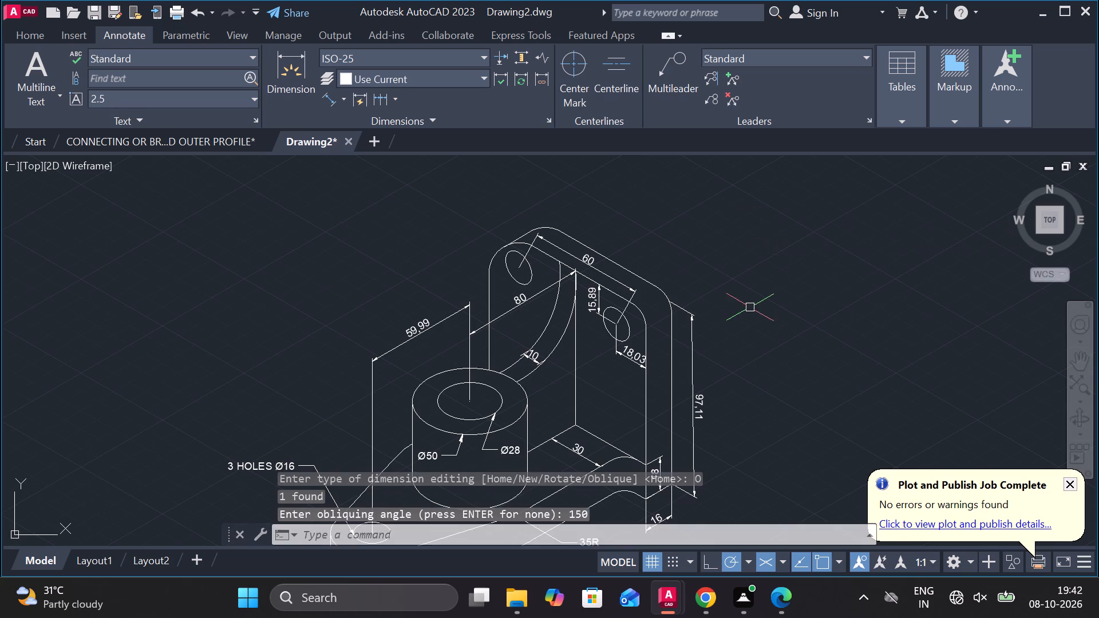
{"action": "middle_click_drag", "start_coordinate": [750, 308], "coordinate": [727, 222]}
{"action": "scroll", "coordinate": [683, 302], "scroll_direction": "up", "scroll_amount": 1}
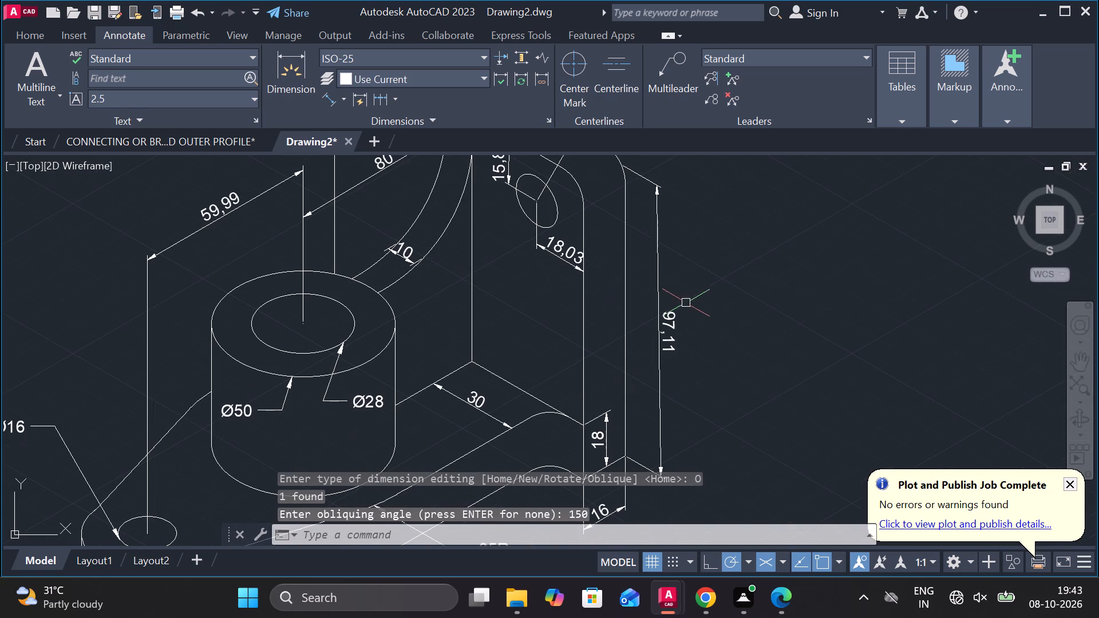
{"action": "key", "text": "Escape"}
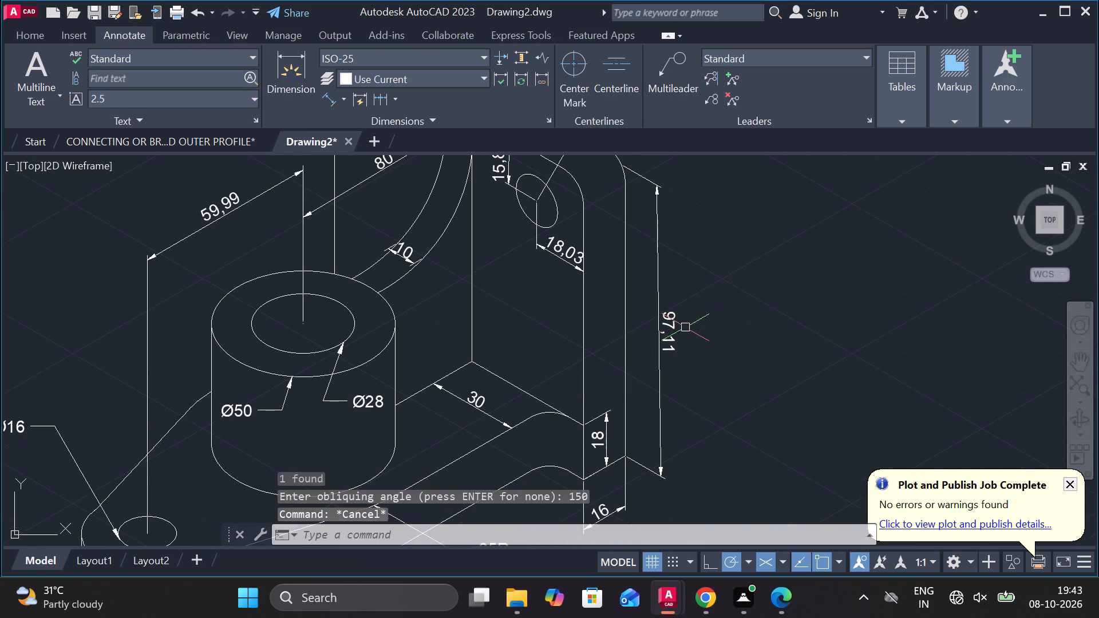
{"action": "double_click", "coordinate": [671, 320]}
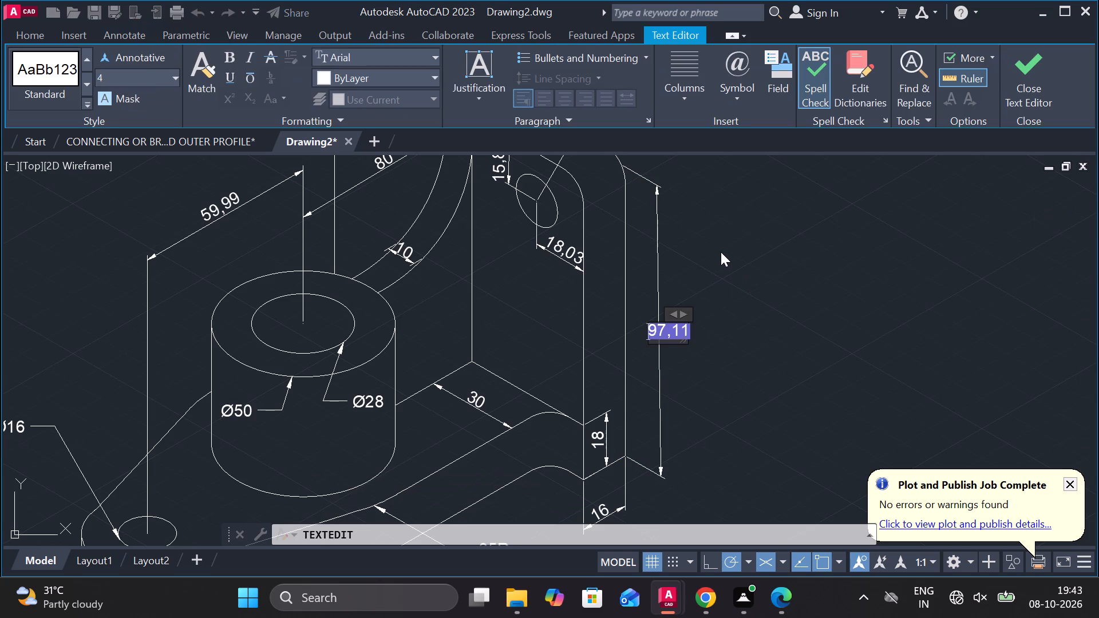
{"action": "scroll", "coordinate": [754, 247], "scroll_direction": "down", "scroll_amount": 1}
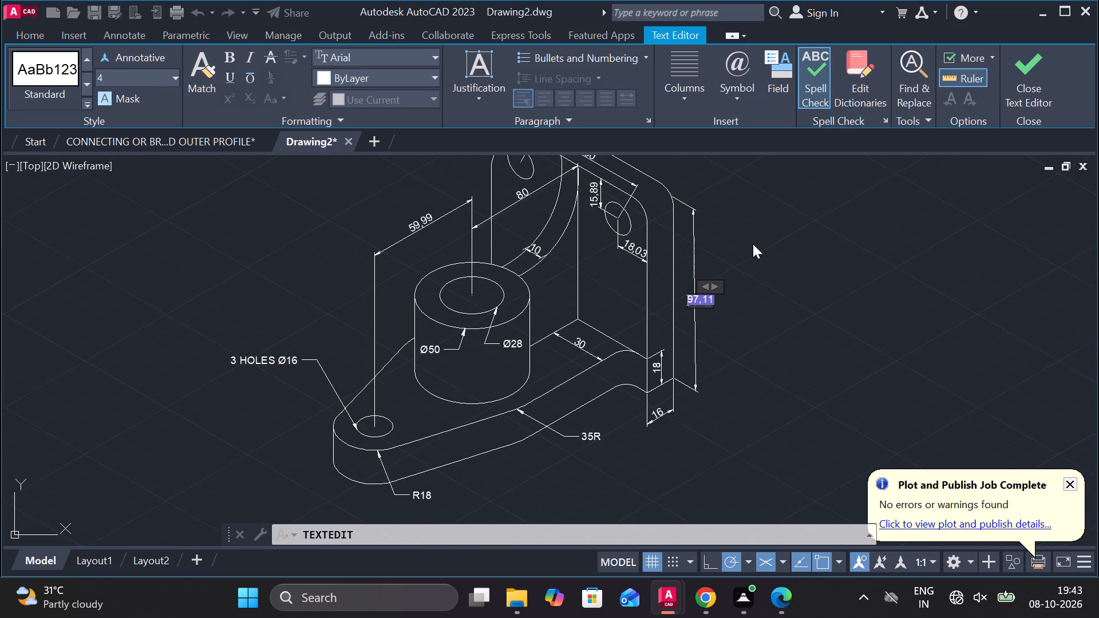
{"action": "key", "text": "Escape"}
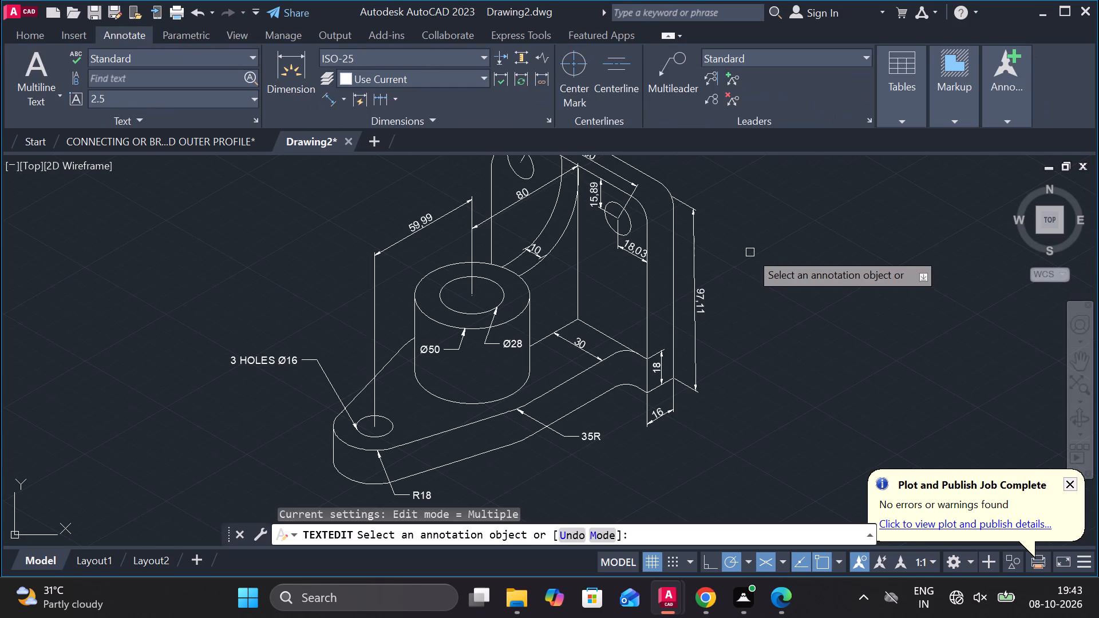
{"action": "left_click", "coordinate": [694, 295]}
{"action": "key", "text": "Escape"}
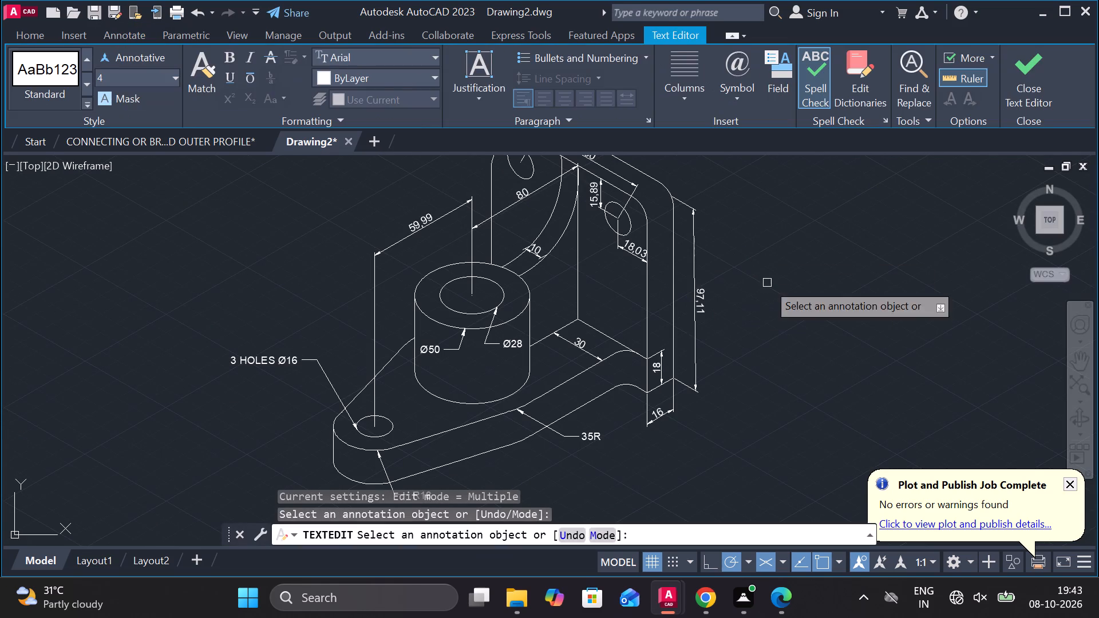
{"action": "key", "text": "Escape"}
Delete the height dimension beside the upright plate's outer edge.
{"action": "left_click", "coordinate": [690, 264]}
{"action": "type", "text": "E"}
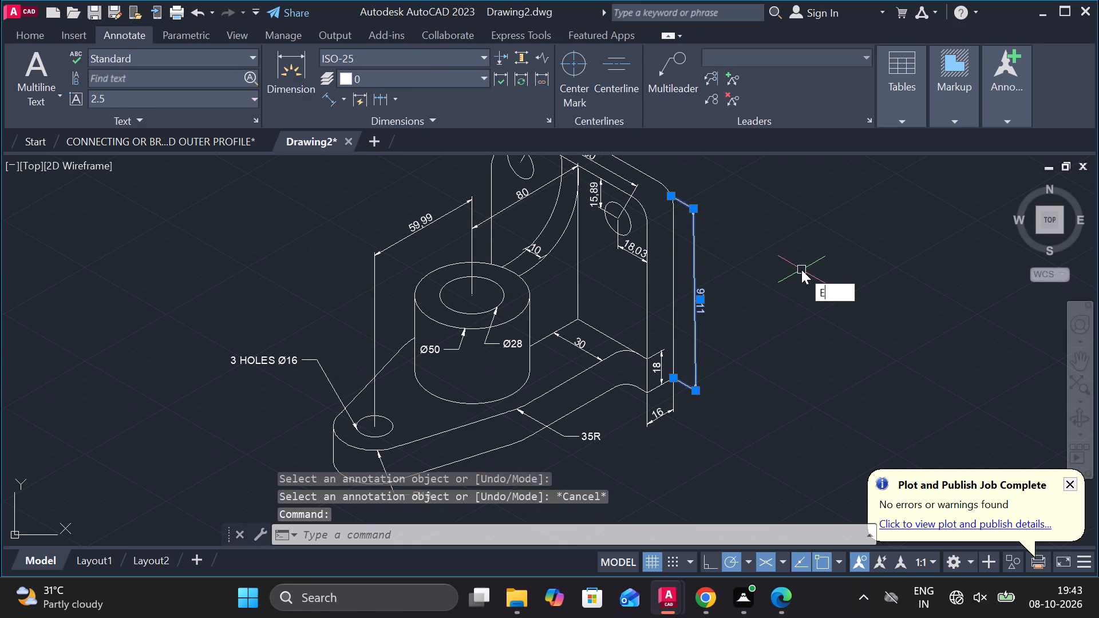
{"action": "key", "text": "space"}
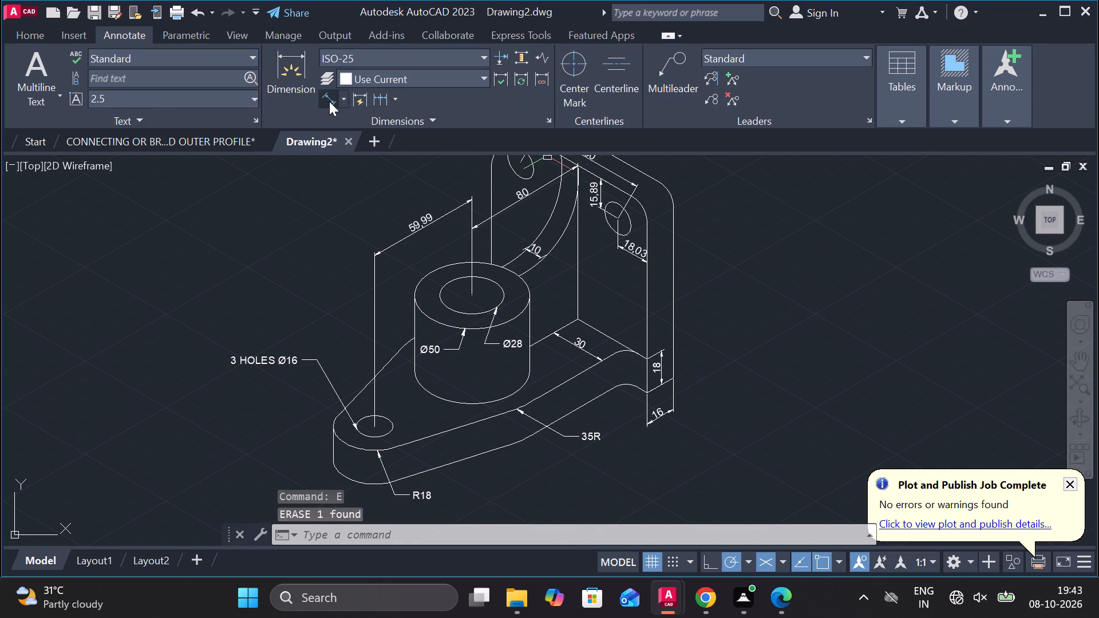
Add an aligned height dimension from the upright plate's upper rounded front corner to the base's lower fillet curve, placed outside the plate.
{"action": "left_click", "coordinate": [329, 101]}
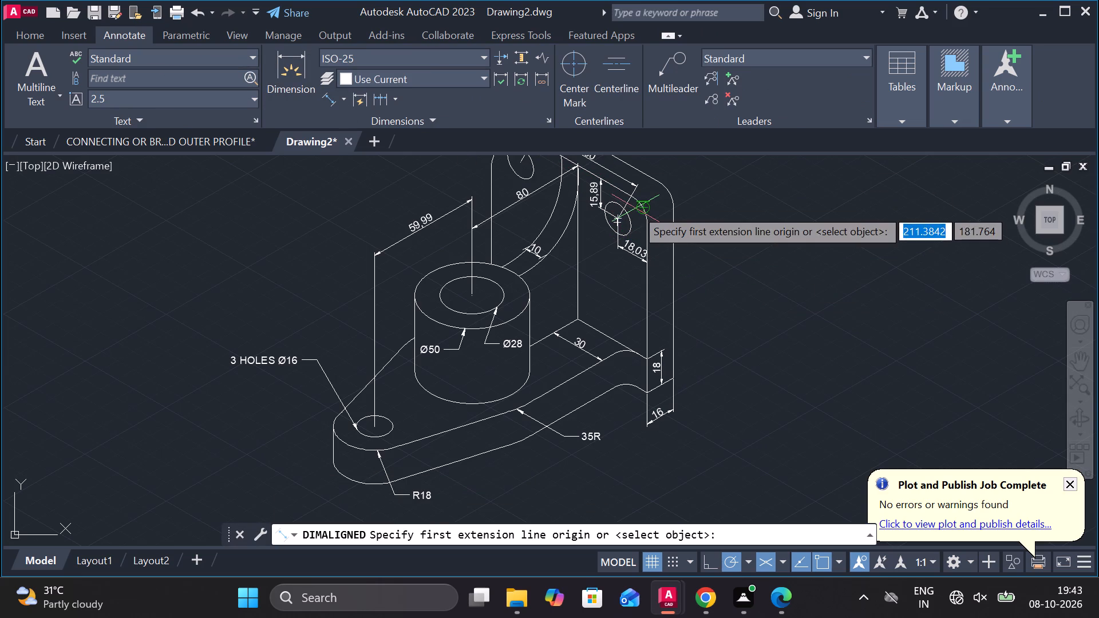
{"action": "scroll", "coordinate": [638, 206], "scroll_direction": "up", "scroll_amount": 2}
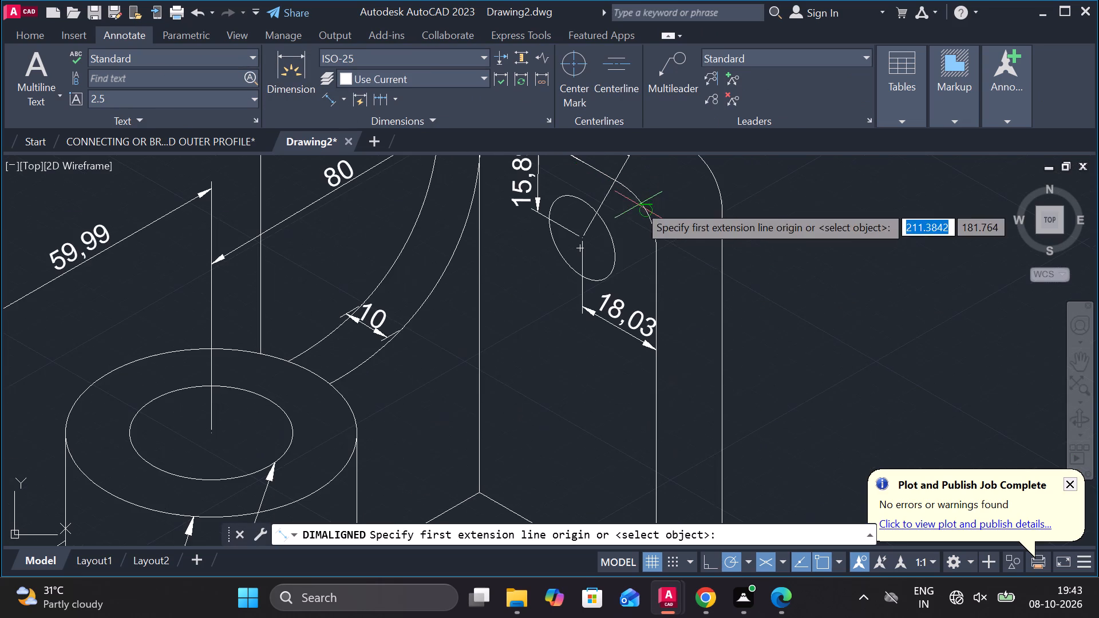
{"action": "left_click", "coordinate": [617, 187]}
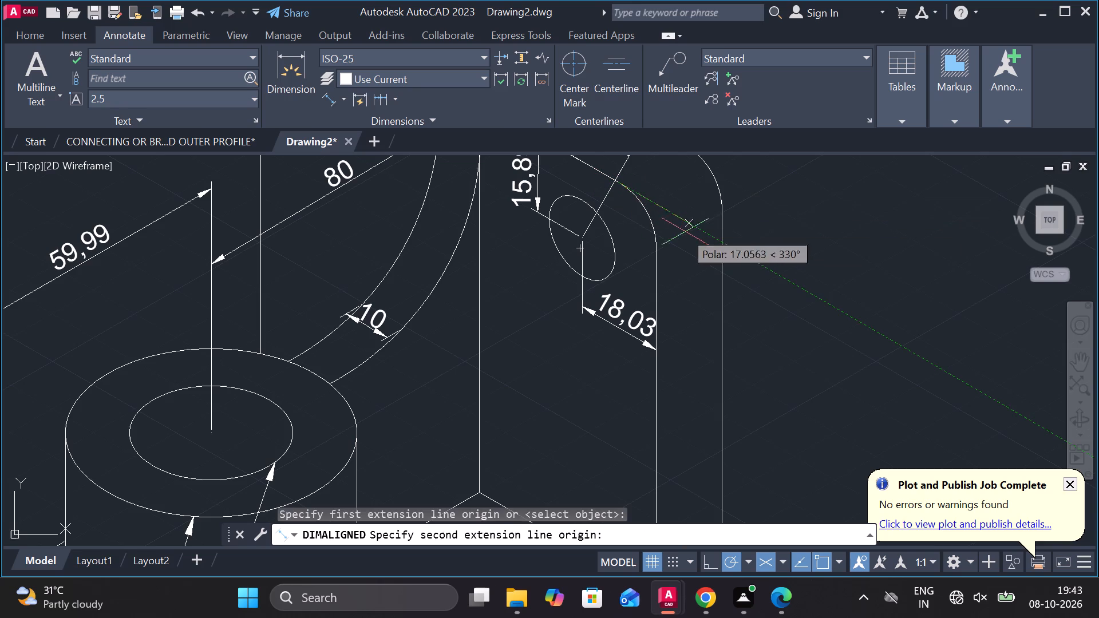
{"action": "scroll", "coordinate": [702, 246], "scroll_direction": "down", "scroll_amount": 1}
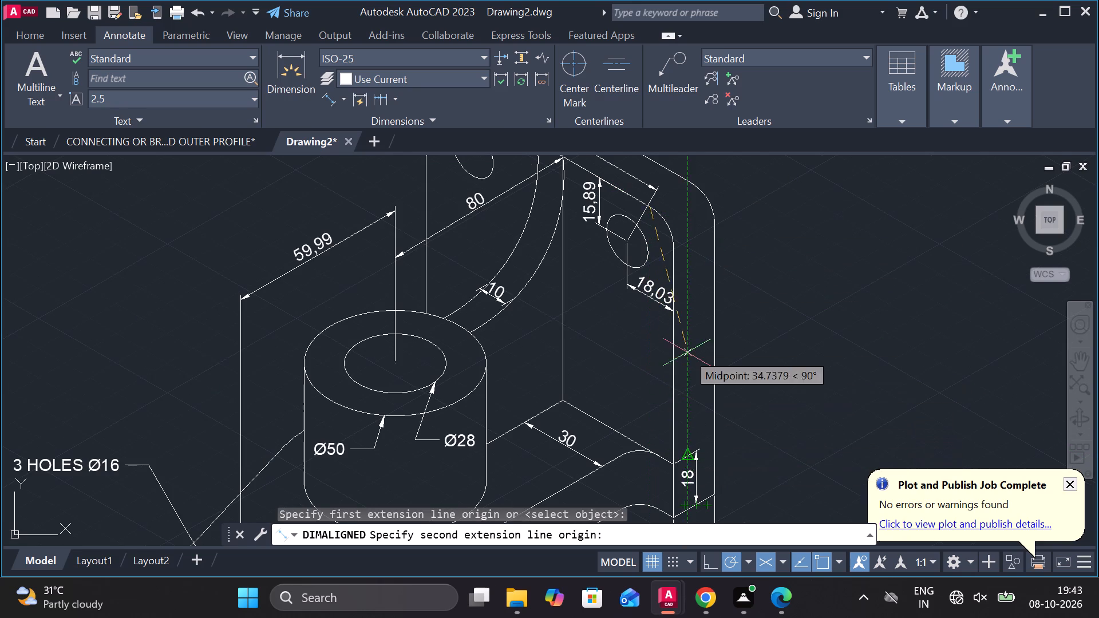
{"action": "middle_click_drag", "start_coordinate": [687, 352], "coordinate": [655, 279]}
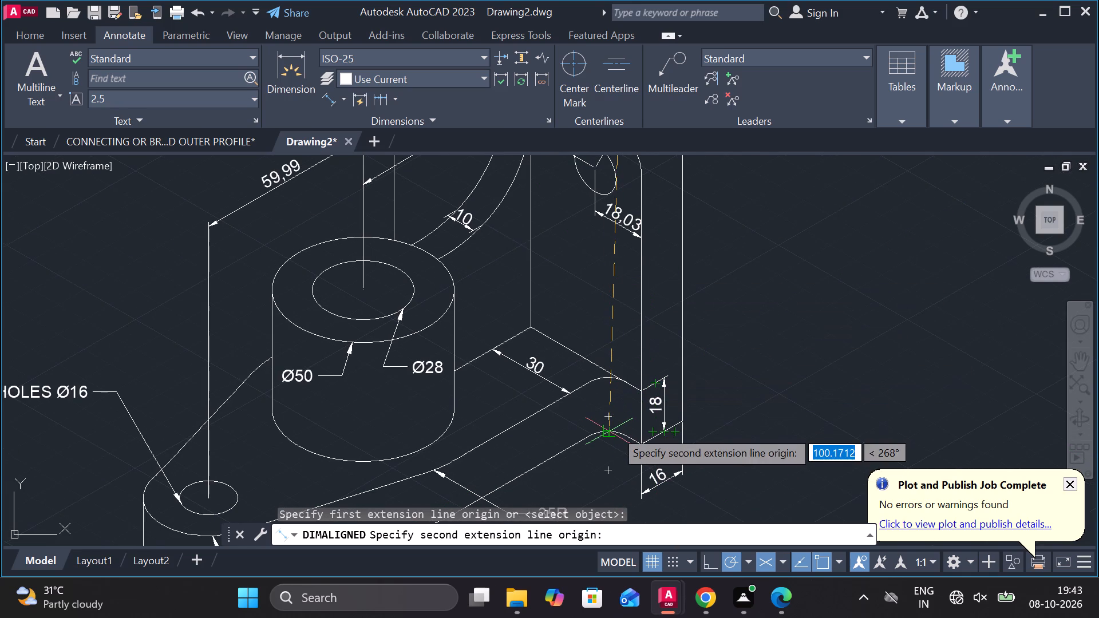
{"action": "left_click", "coordinate": [615, 430]}
{"action": "left_click", "coordinate": [733, 427]}
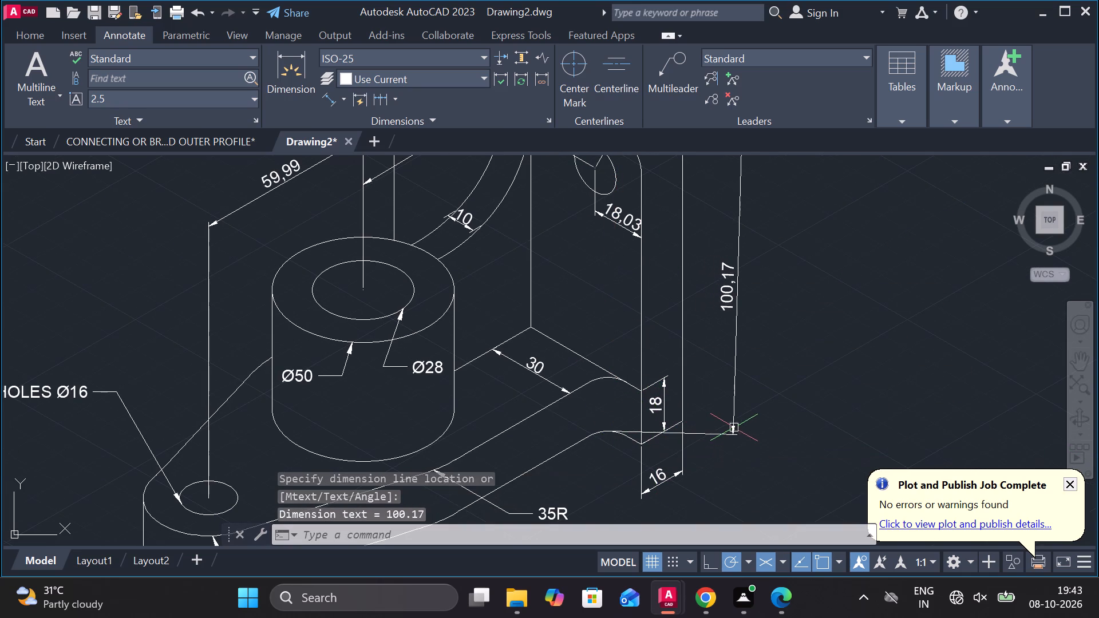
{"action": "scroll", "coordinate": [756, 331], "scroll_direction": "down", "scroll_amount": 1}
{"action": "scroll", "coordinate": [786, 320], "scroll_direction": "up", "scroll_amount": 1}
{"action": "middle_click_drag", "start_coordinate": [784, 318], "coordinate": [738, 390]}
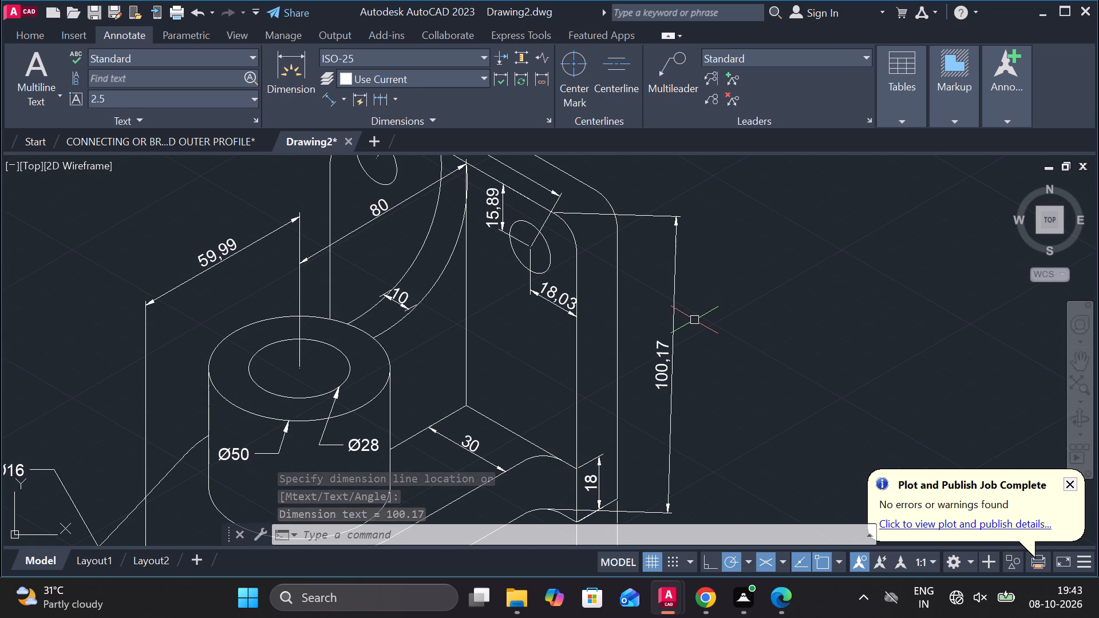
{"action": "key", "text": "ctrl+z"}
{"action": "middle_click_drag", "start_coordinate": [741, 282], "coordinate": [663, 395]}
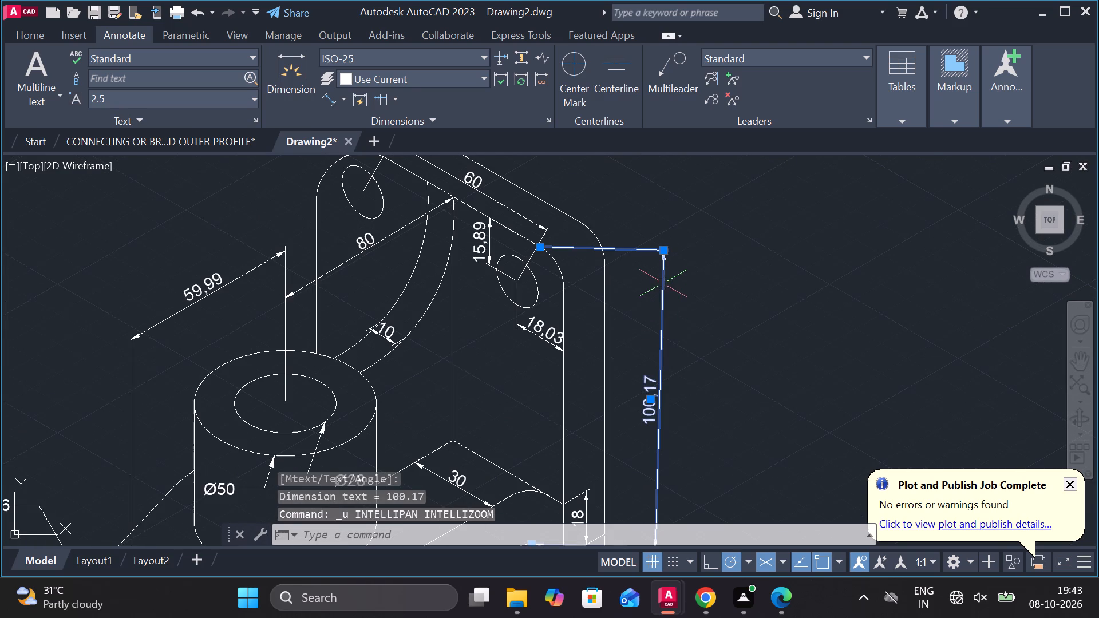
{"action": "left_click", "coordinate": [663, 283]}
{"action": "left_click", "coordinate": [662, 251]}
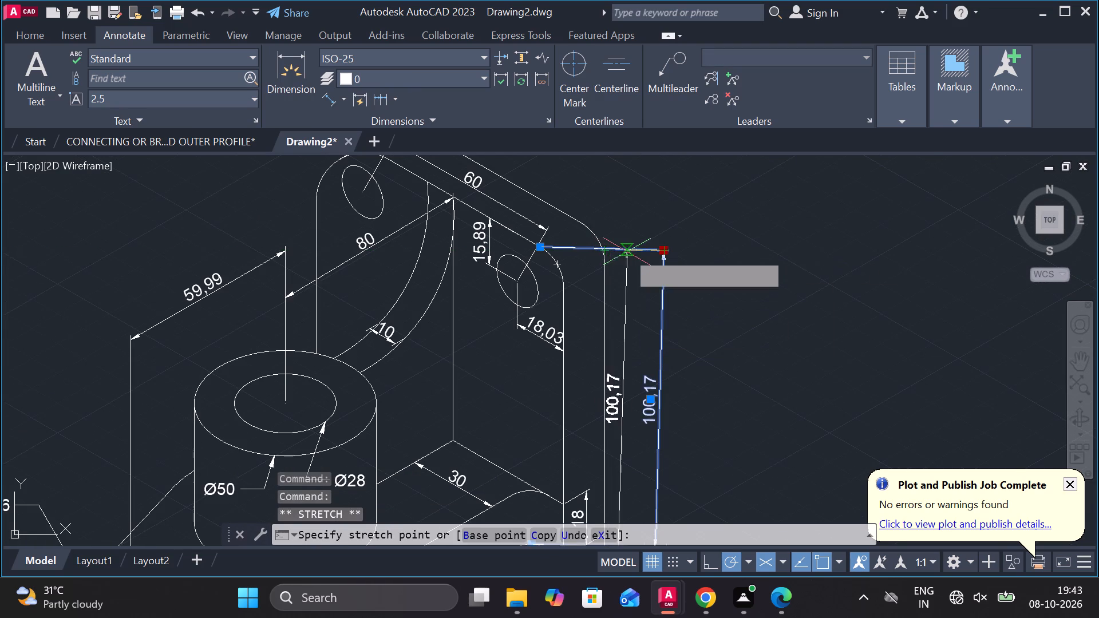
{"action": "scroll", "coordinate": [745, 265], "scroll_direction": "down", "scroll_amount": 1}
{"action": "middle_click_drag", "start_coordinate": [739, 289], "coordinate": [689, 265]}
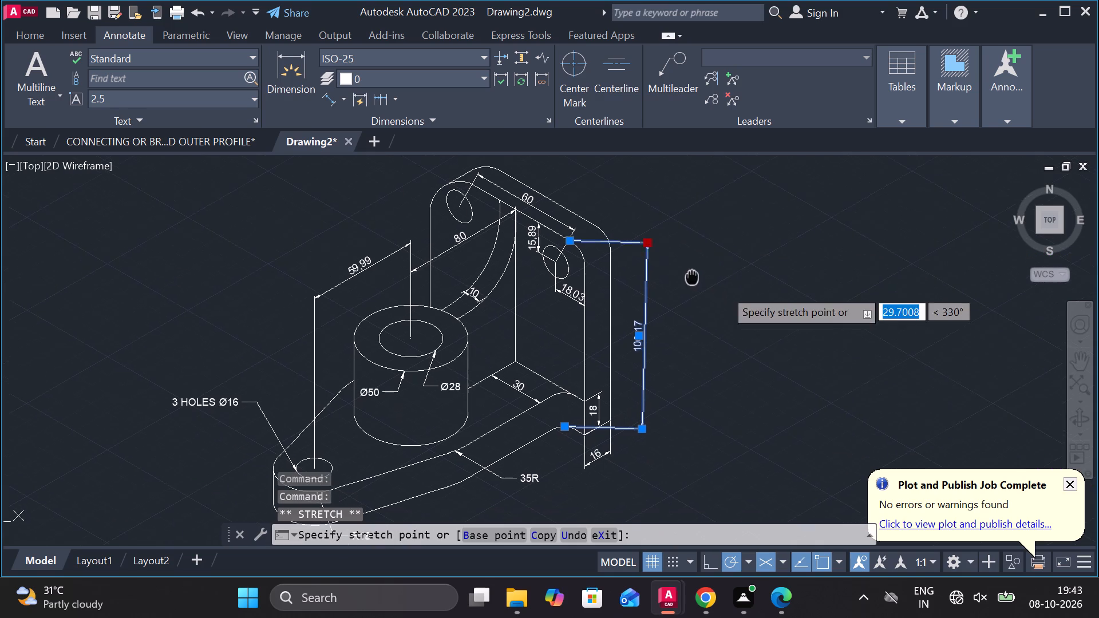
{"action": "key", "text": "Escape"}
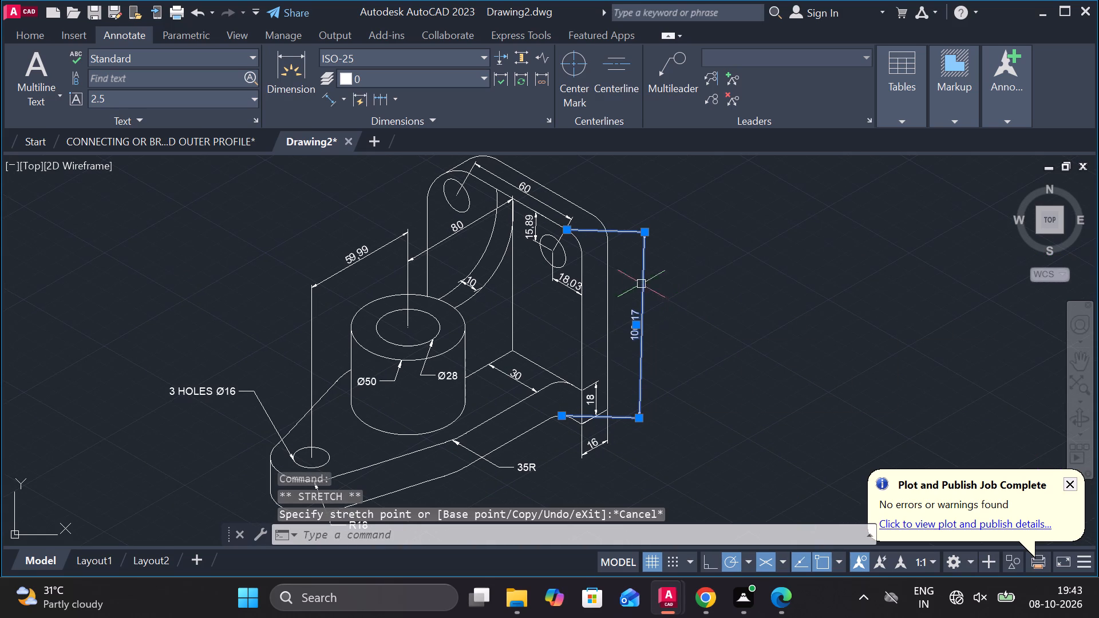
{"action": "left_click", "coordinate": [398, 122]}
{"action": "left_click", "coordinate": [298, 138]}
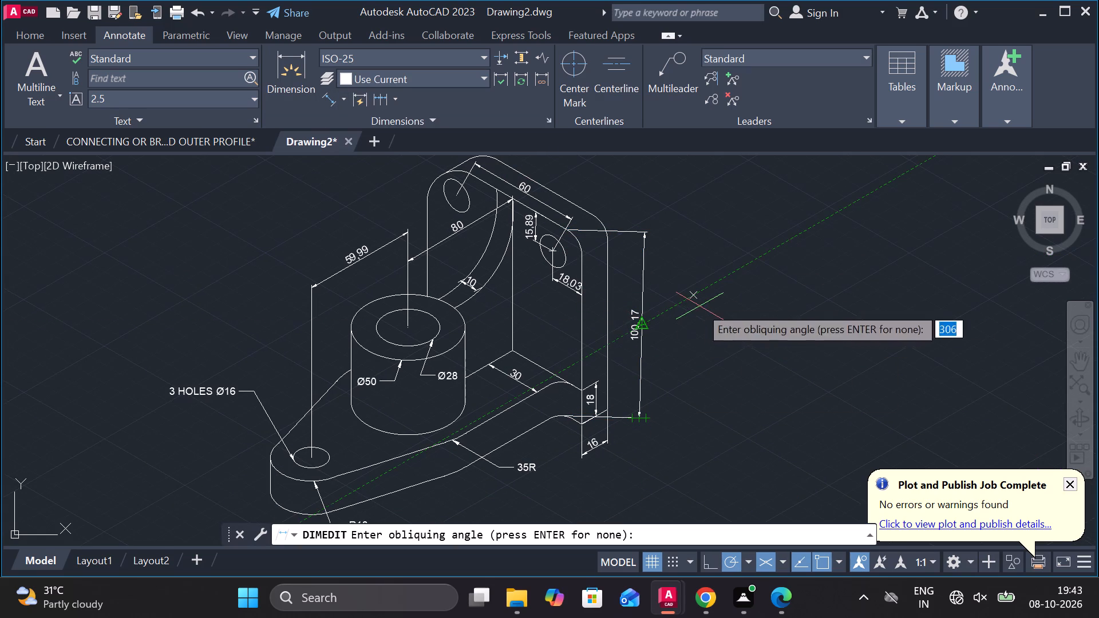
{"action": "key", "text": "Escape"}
Oblique the upright plate's new height dimension to an angle of 150 degrees.
{"action": "left_click", "coordinate": [415, 124]}
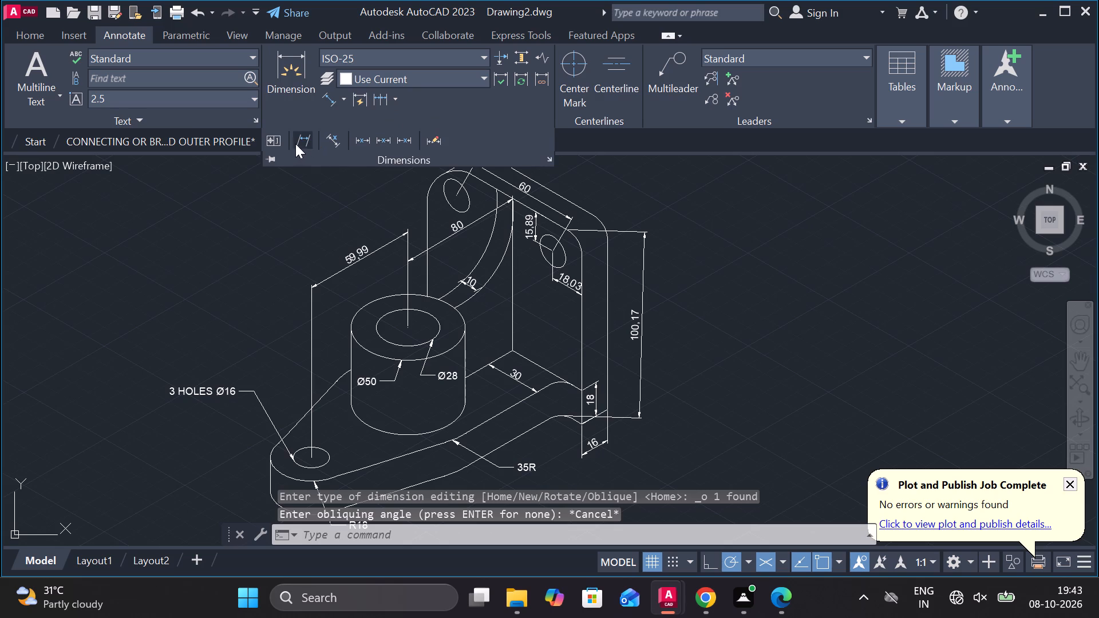
{"action": "left_click", "coordinate": [297, 139]}
{"action": "left_click", "coordinate": [636, 314]}
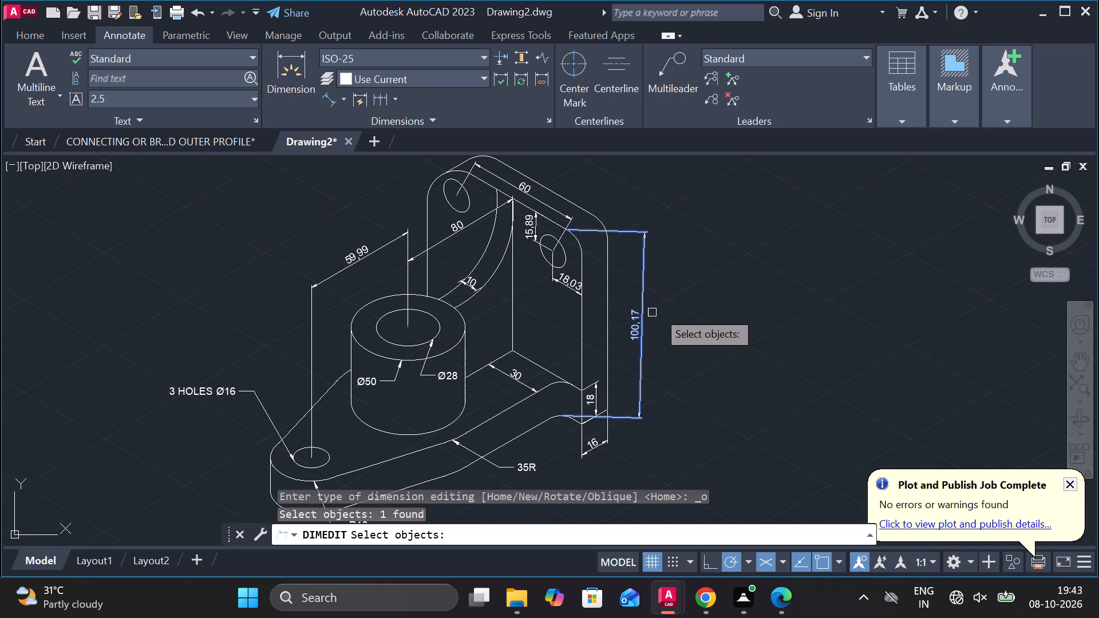
{"action": "key", "text": "space"}
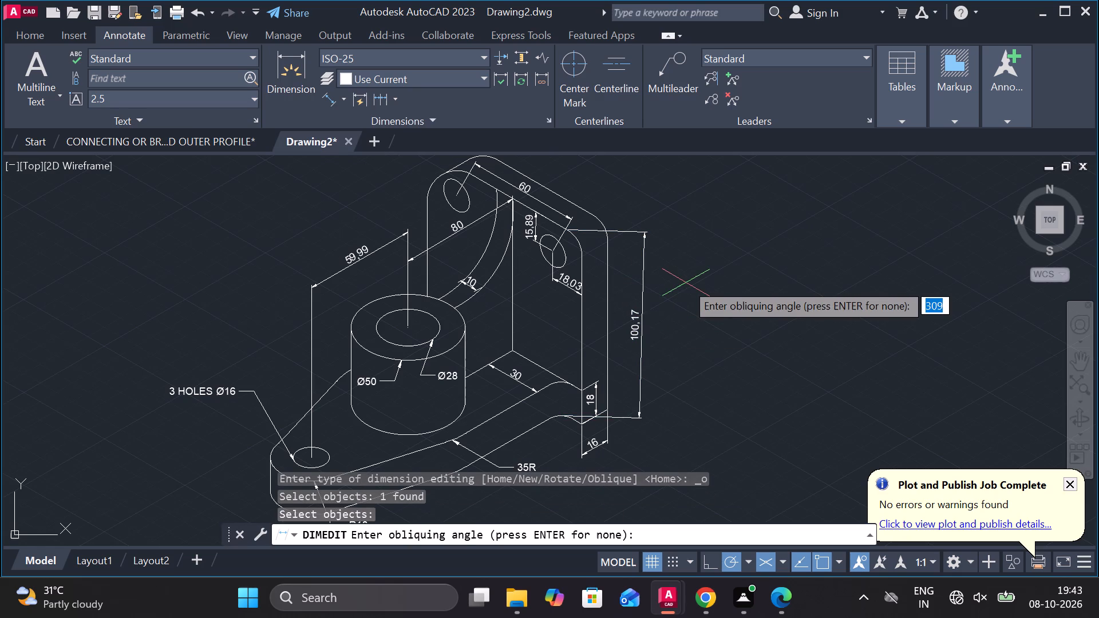
{"action": "type", "text": "150"}
{"action": "key", "text": "Return"}
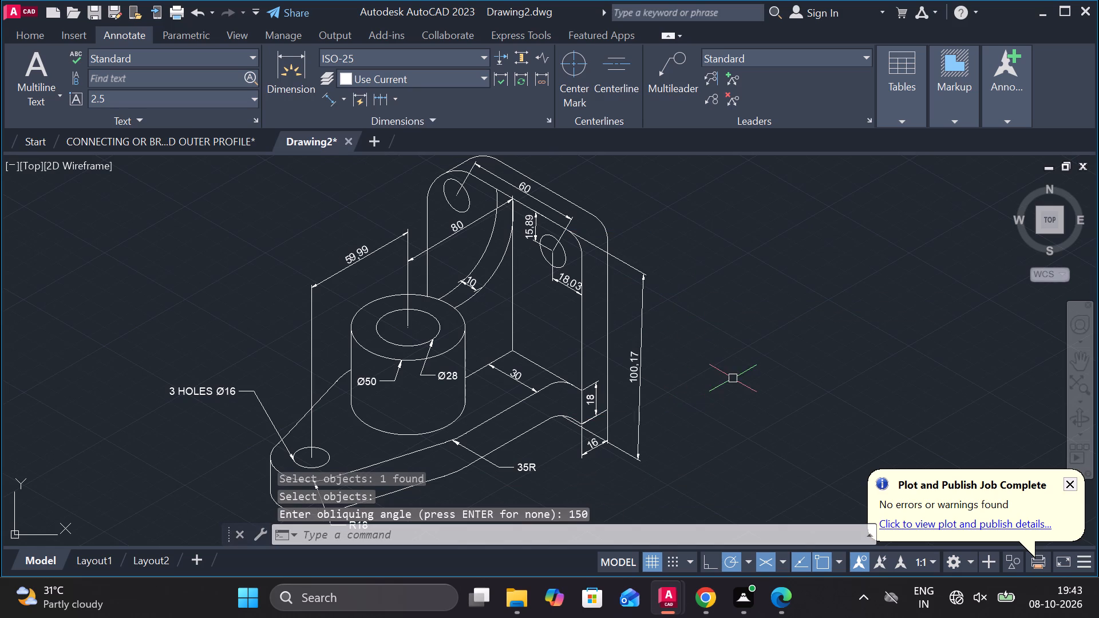
{"action": "key", "text": "Escape"}
Replace the upright plate's height dimension text with 100.
{"action": "double_click", "coordinate": [642, 352]}
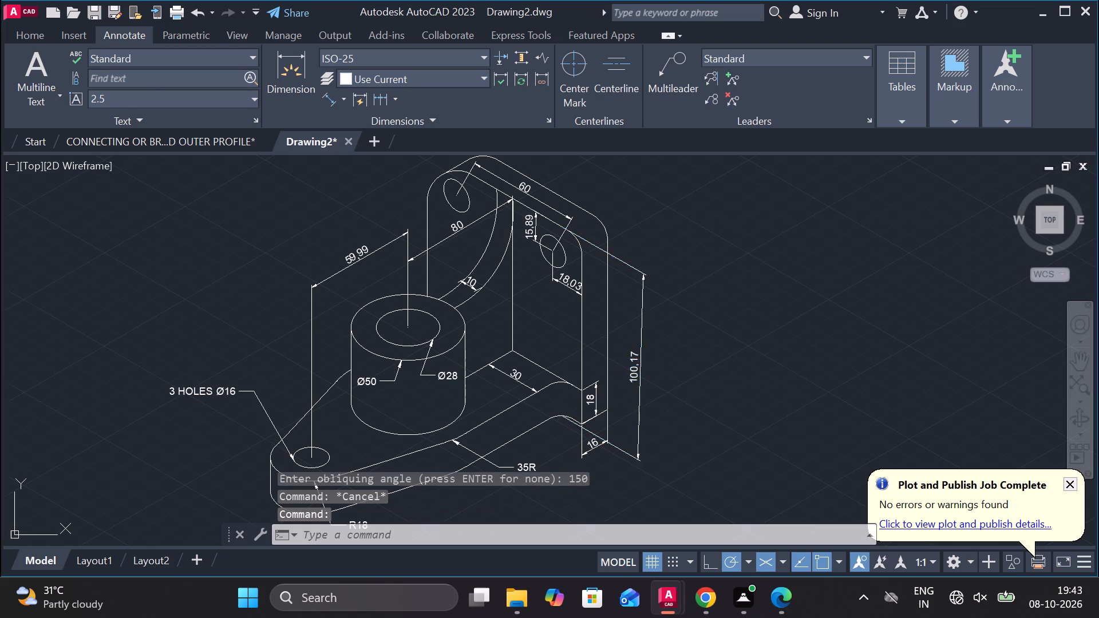
{"action": "scroll", "coordinate": [642, 352], "scroll_direction": "up", "scroll_amount": 2}
{"action": "key", "text": "Right"}
{"action": "key", "text": "BackSpace"}
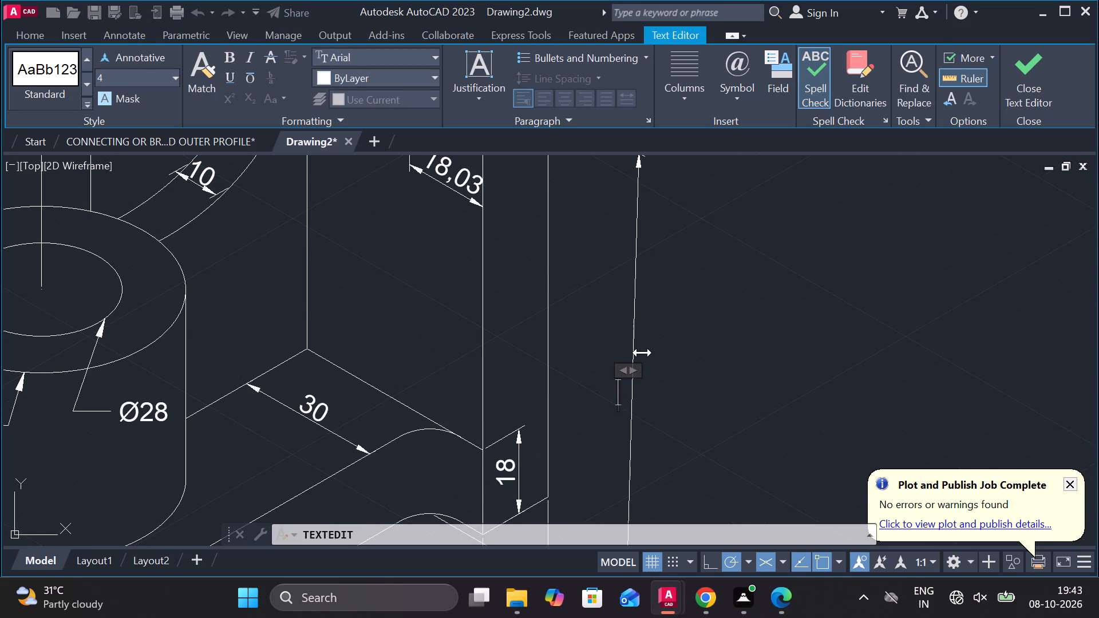
{"action": "type", "text": "100"}
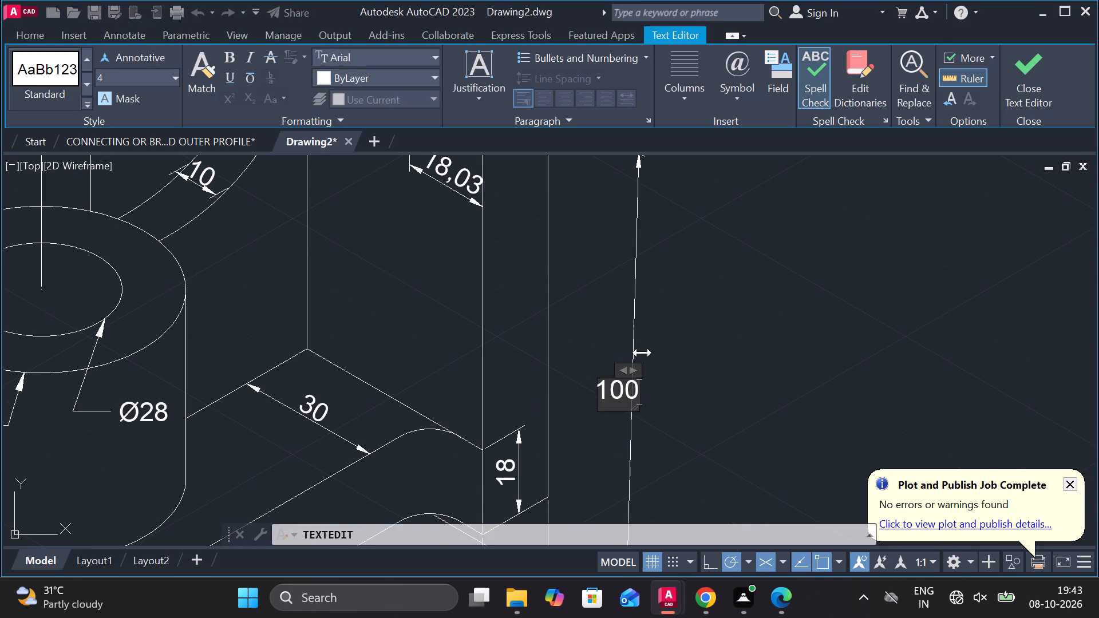
{"action": "left_click", "coordinate": [1031, 94]}
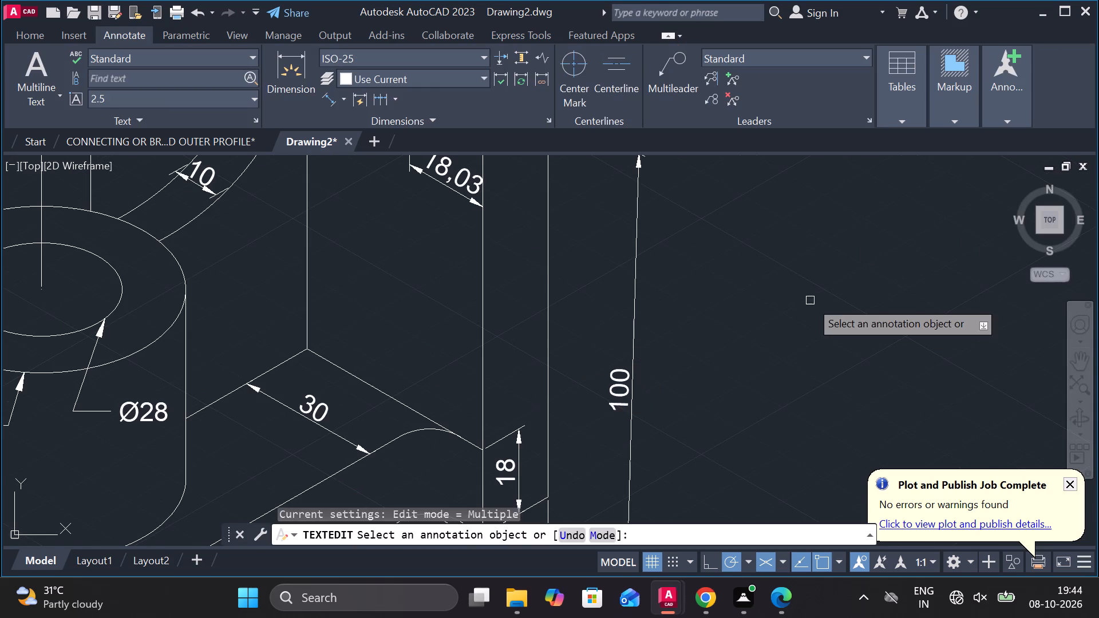
{"action": "scroll", "coordinate": [810, 300], "scroll_direction": "down", "scroll_amount": 2}
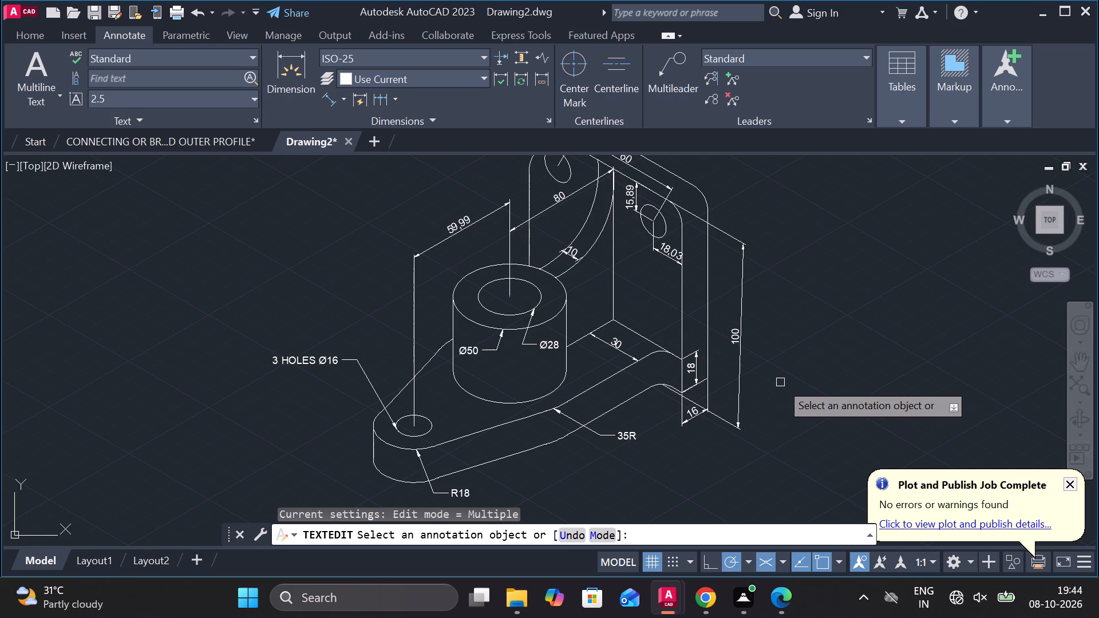
{"action": "key", "text": "Escape"}
Move the upright plate's 100 height dimension line closer to the plate's outer edge.
{"action": "left_click", "coordinate": [737, 328]}
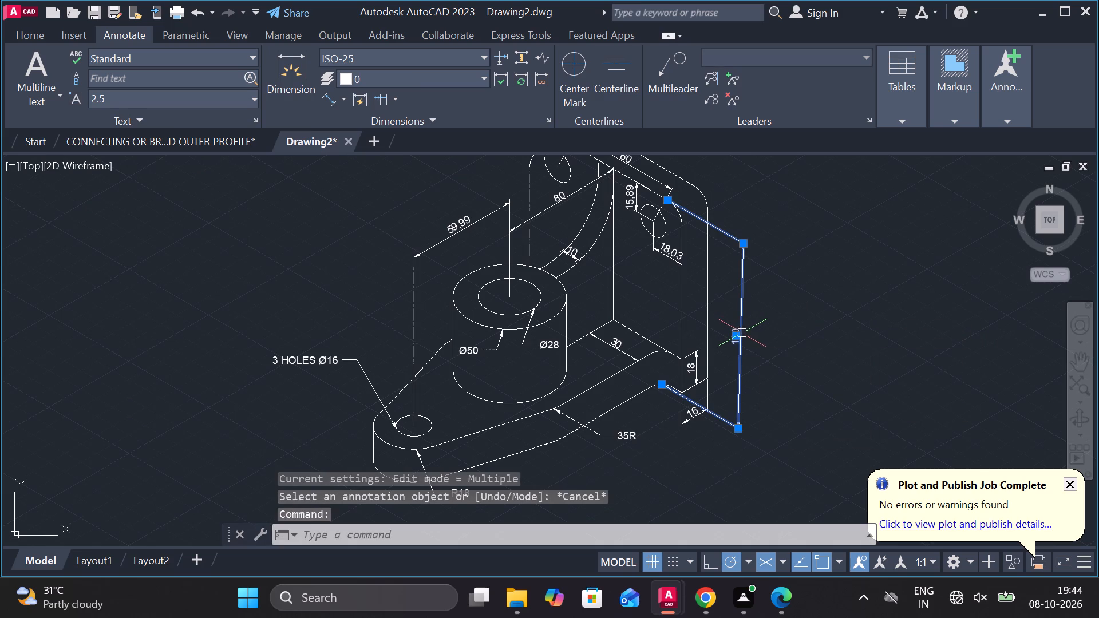
{"action": "left_click", "coordinate": [734, 335]}
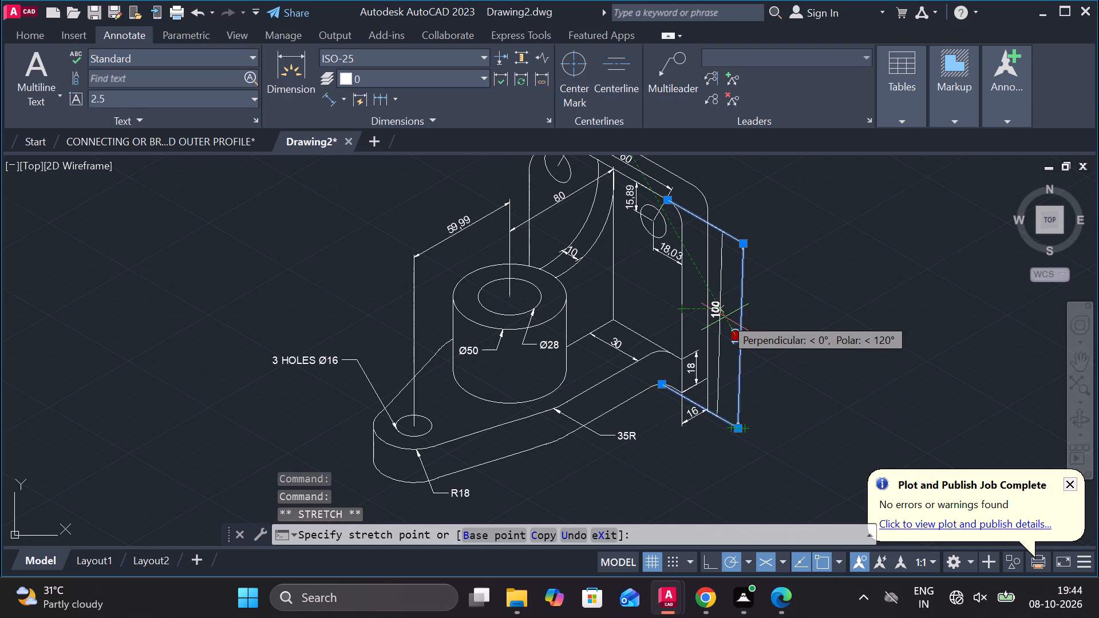
{"action": "left_click", "coordinate": [725, 318]}
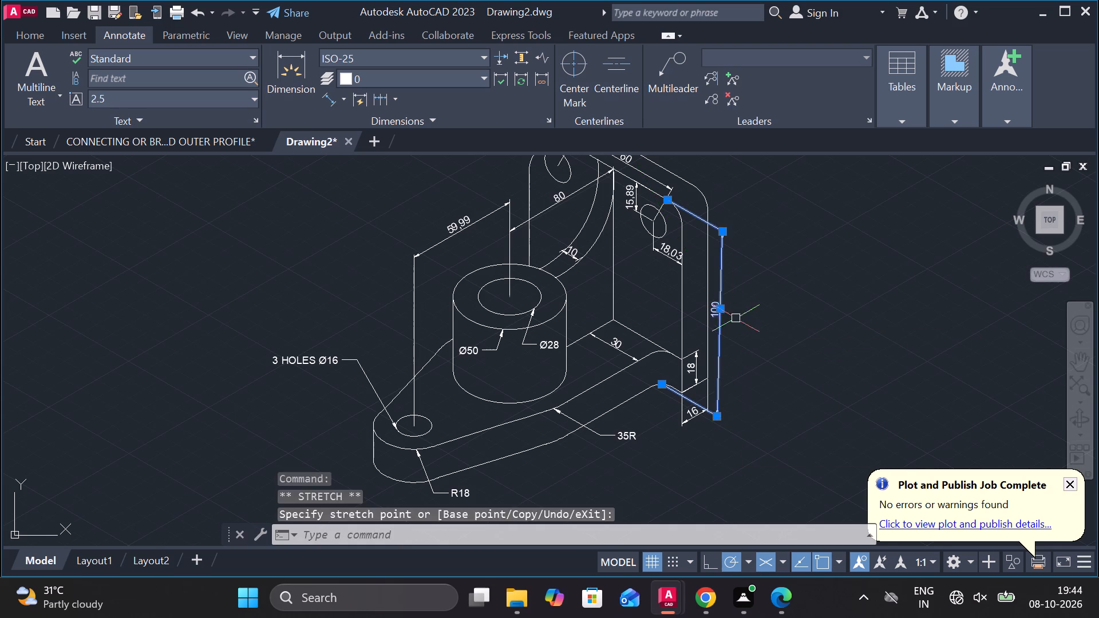
{"action": "key", "text": "Escape"}
Review the whole dimensioned bracket, including the placement of the height dimension.
{"action": "scroll", "coordinate": [748, 317], "scroll_direction": "down", "scroll_amount": 1}
{"action": "scroll", "coordinate": [769, 383], "scroll_direction": "up", "scroll_amount": 1}
{"action": "middle_click_drag", "start_coordinate": [771, 381], "coordinate": [762, 381]}
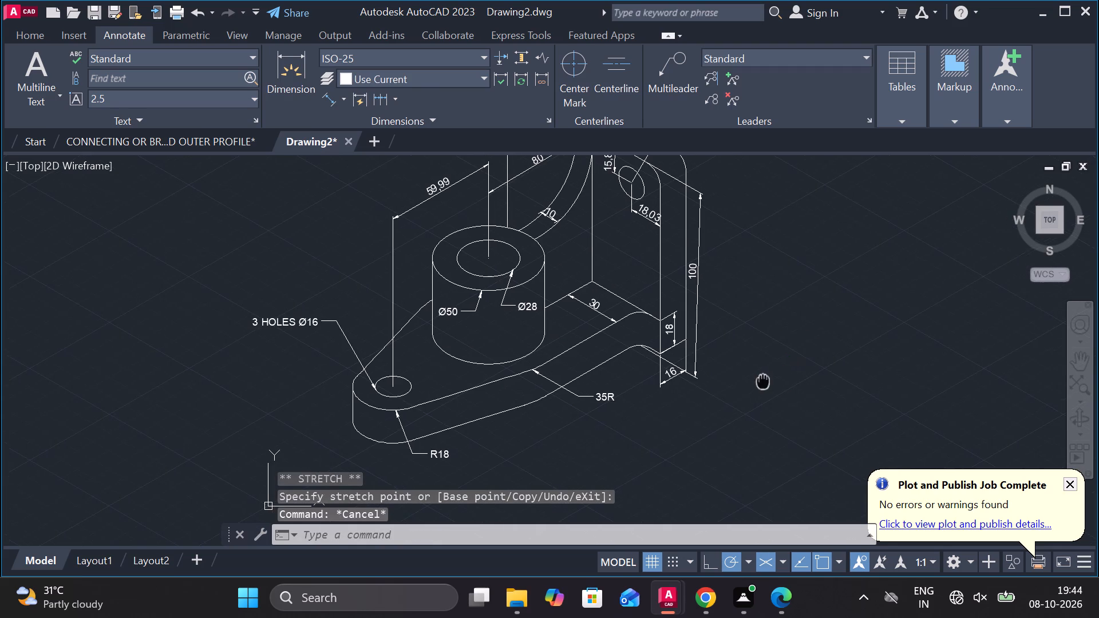
{"action": "middle_click_drag", "start_coordinate": [762, 381], "coordinate": [737, 367]}
{"action": "scroll", "coordinate": [734, 355], "scroll_direction": "down", "scroll_amount": 1}
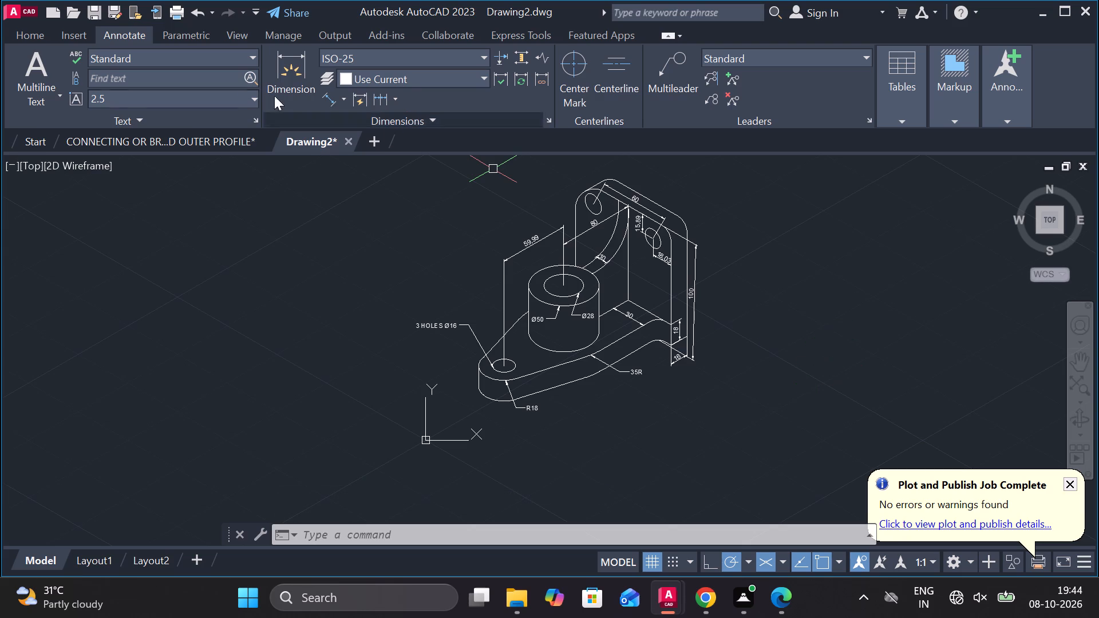
{"action": "left_click", "coordinate": [31, 32]}
{"action": "middle_click_drag", "start_coordinate": [776, 318], "coordinate": [770, 318]}
{"action": "scroll", "coordinate": [804, 248], "scroll_direction": "up", "scroll_amount": 1}
{"action": "middle_click_drag", "start_coordinate": [757, 288], "coordinate": [784, 283]}
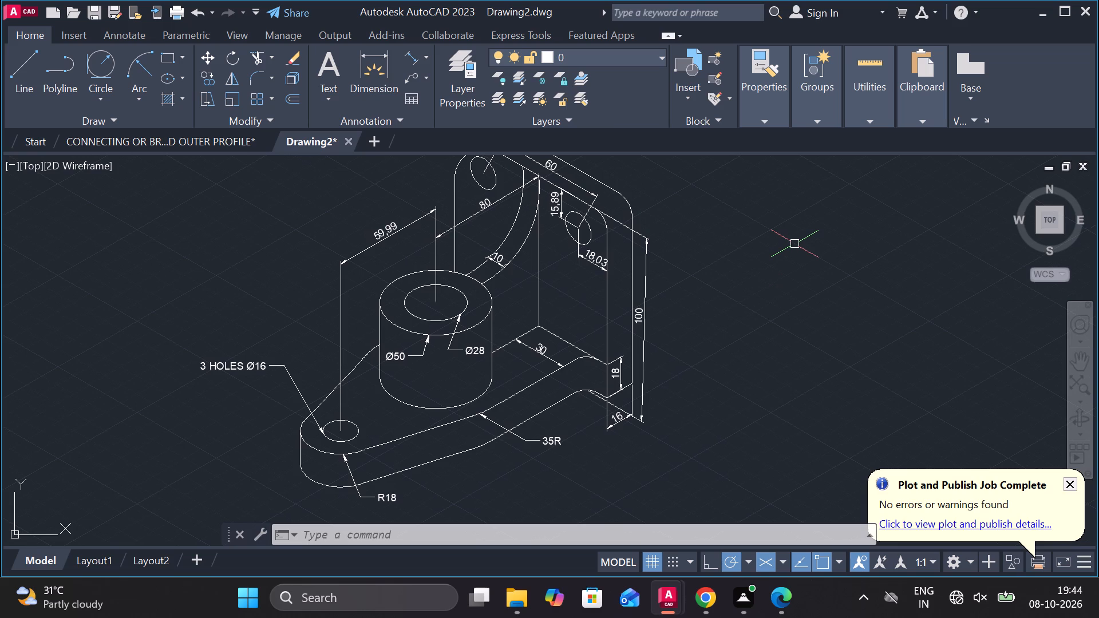
Save the drawing in Documents as ISOMETRIC VIEW OF A MECHANICAL MOUNTING BRACKETOR ASSEMBLY in AutoCAD 2018 format.
{"action": "key", "text": "ctrl+s"}
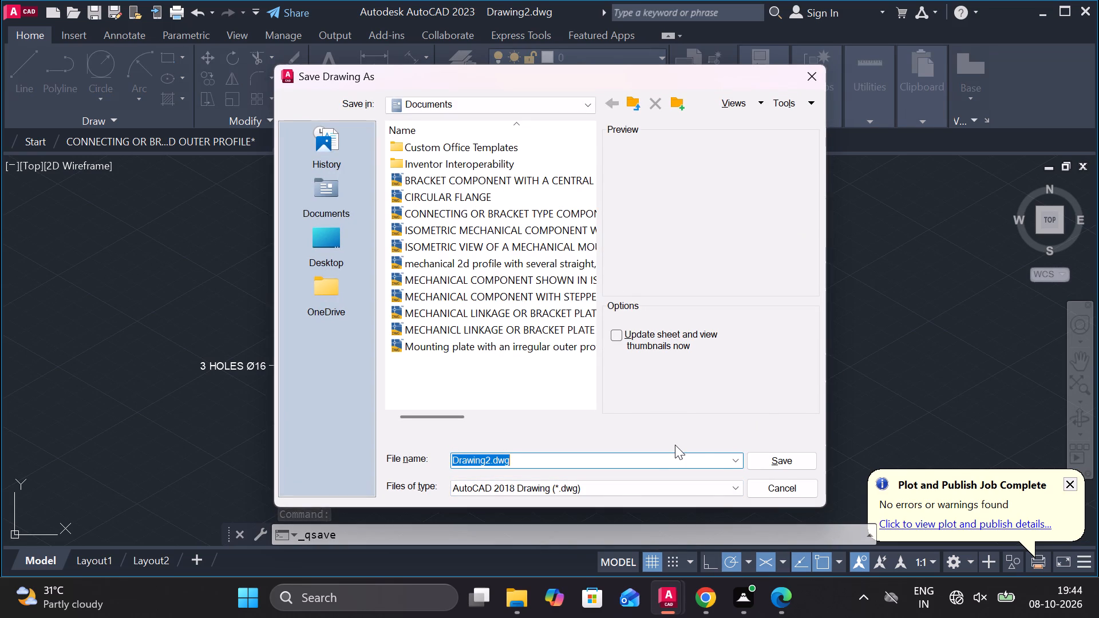
{"action": "type", "text": "ISOM"}
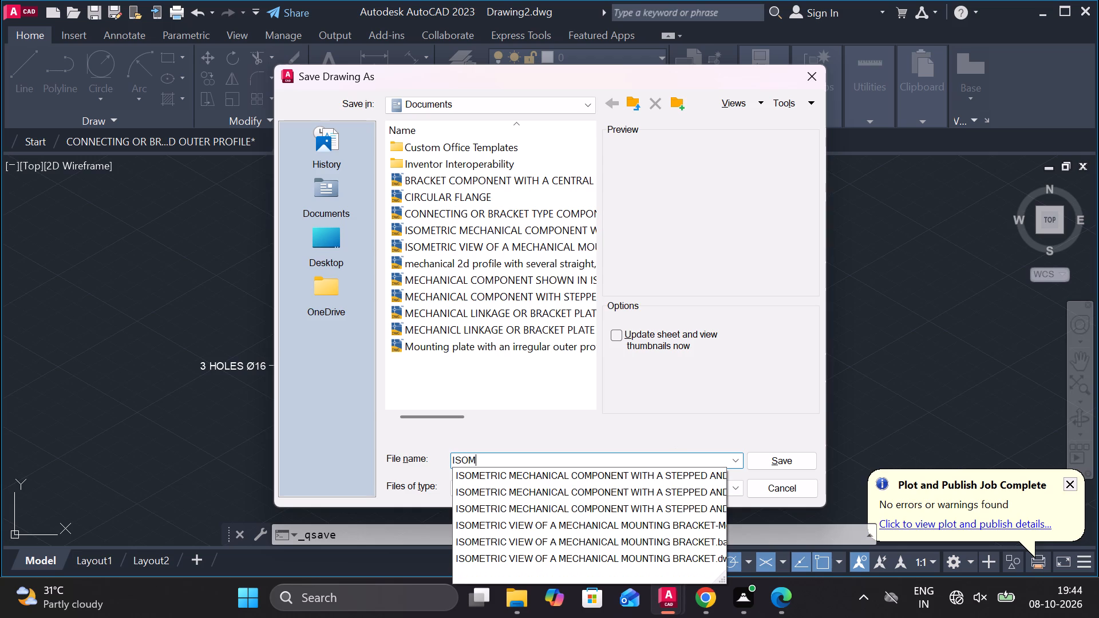
{"action": "type", "text": "ETRIC VI"}
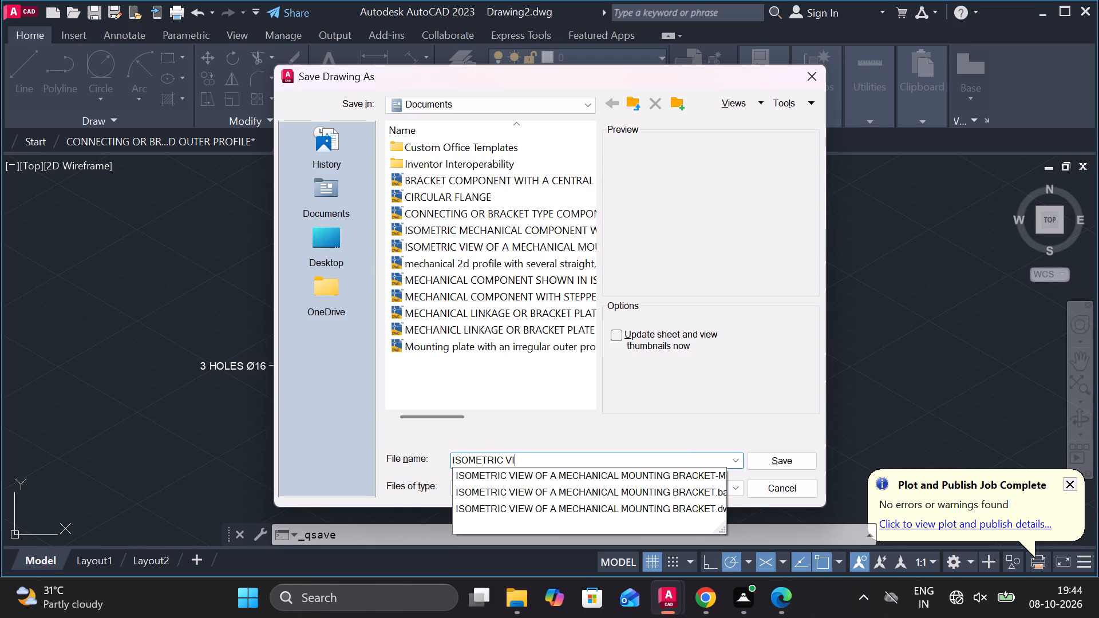
{"action": "type", "text": "EWV"}
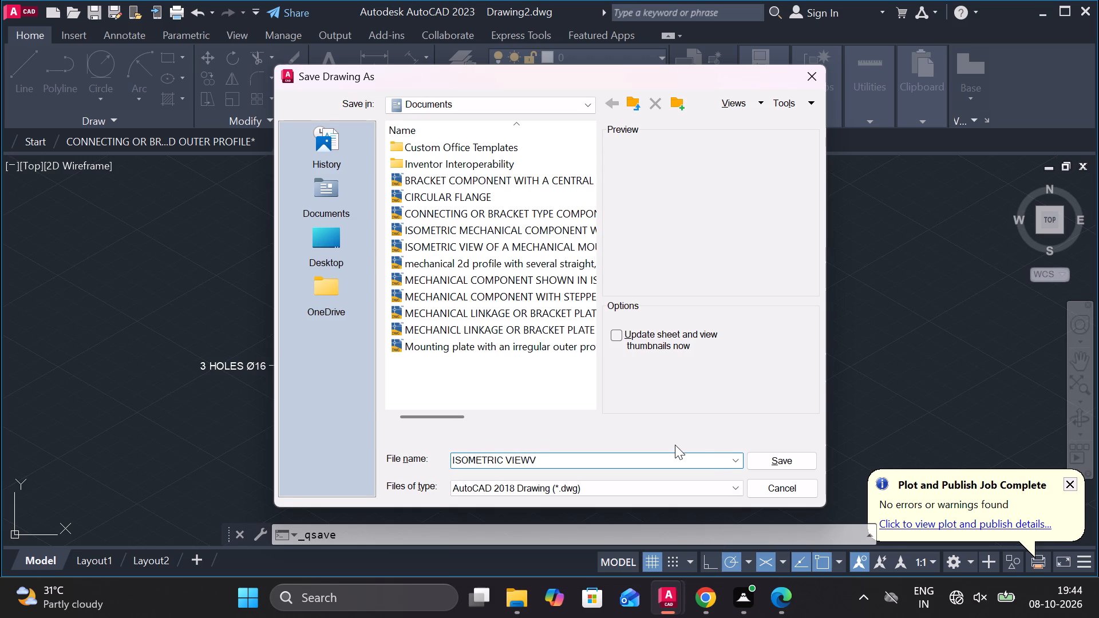
{"action": "key", "text": "BackSpace"}
{"action": "key", "text": "space"}
{"action": "type", "text": "OF"}
{"action": "key", "text": "space"}
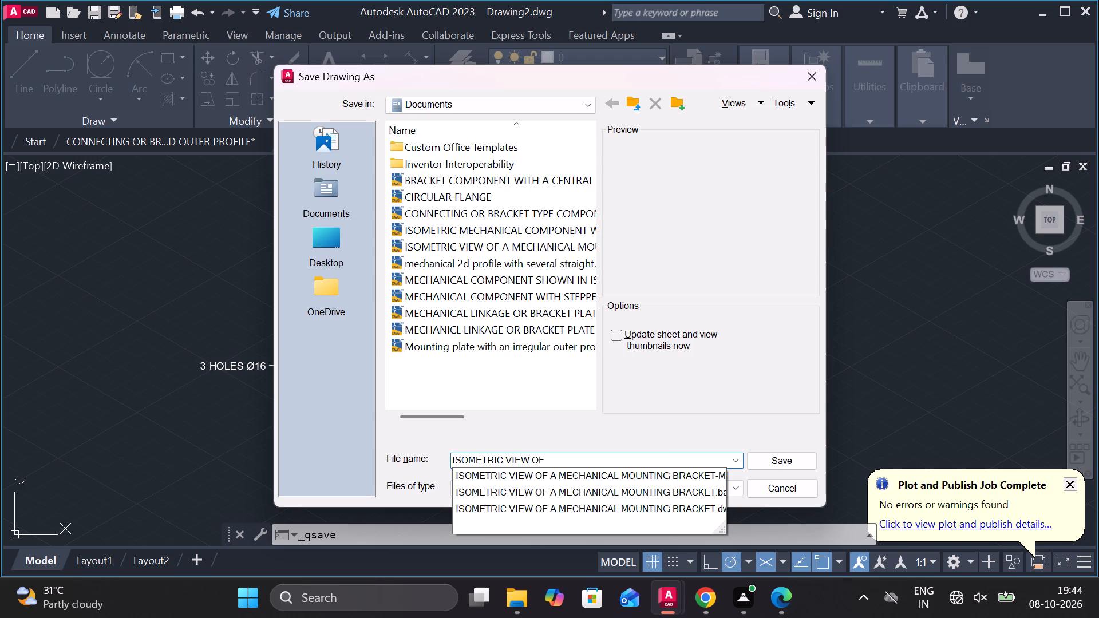
{"action": "key", "text": "a"}
{"action": "key", "text": "space"}
{"action": "type", "text": "MECHSA"}
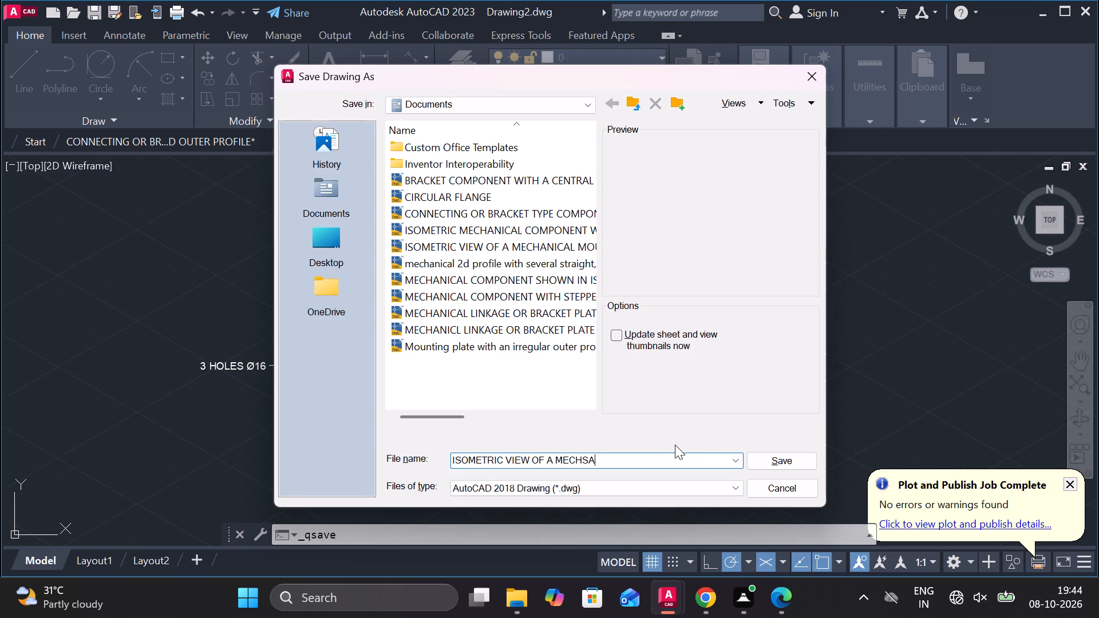
{"action": "key", "text": "BackSpace"}
{"action": "key", "text": "BackSpace"}
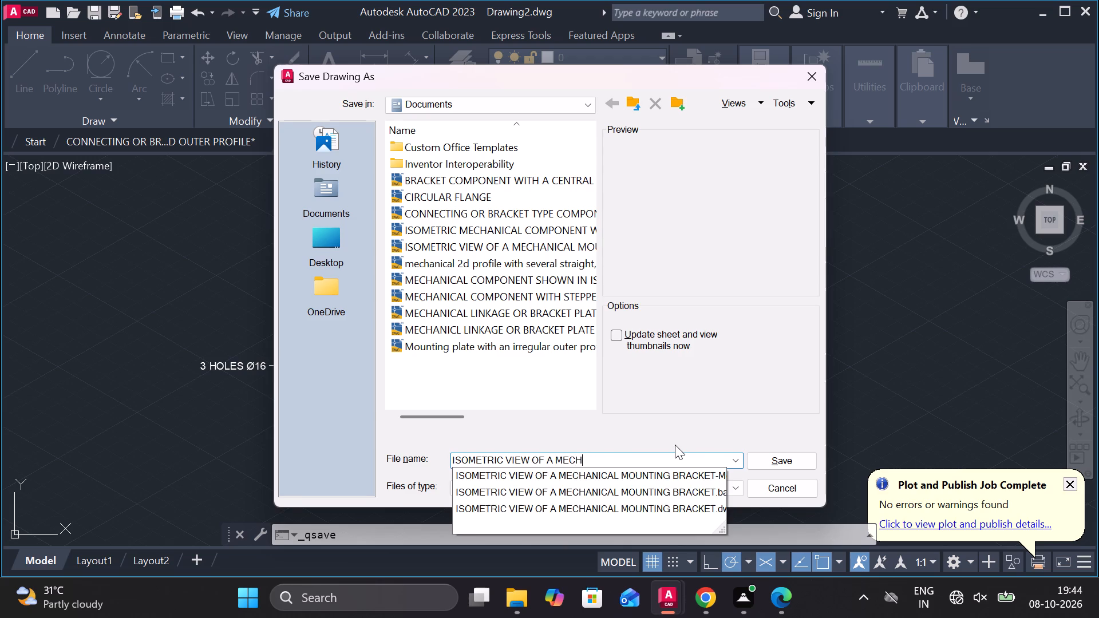
{"action": "type", "text": "ANICAL"}
{"action": "key", "text": "space"}
{"action": "type", "text": "MOUN"}
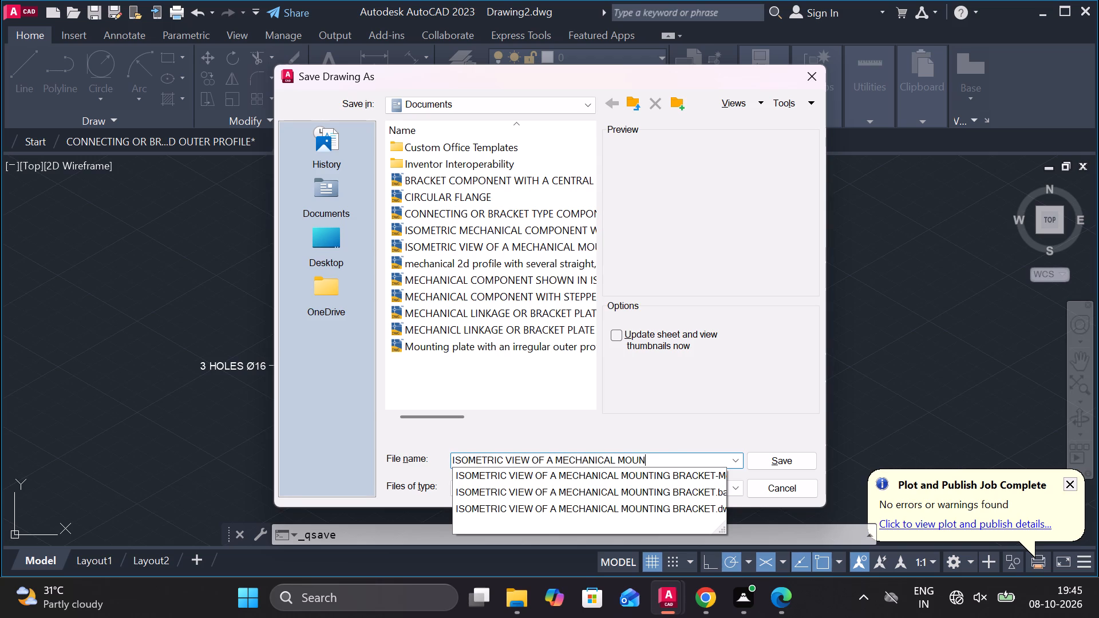
{"action": "type", "text": "TIN"}
{"action": "key", "text": "g"}
{"action": "key", "text": "space"}
{"action": "type", "text": "BRACKET"}
{"action": "type", "text": "OR ASSEMBLT"}
{"action": "key", "text": "BackSpace"}
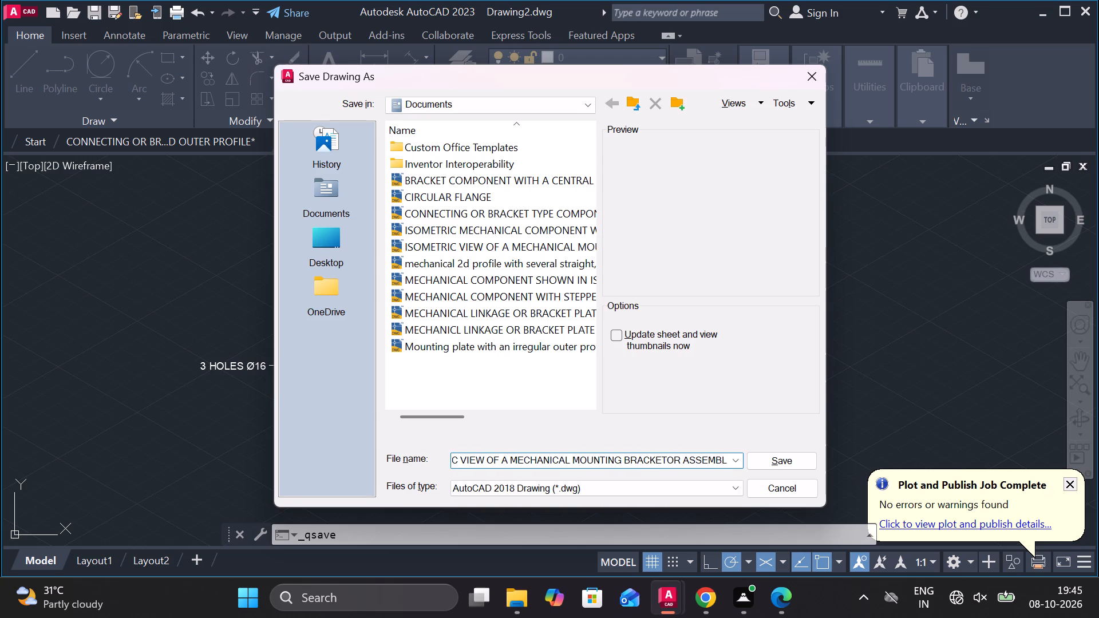
{"action": "key", "text": "y"}
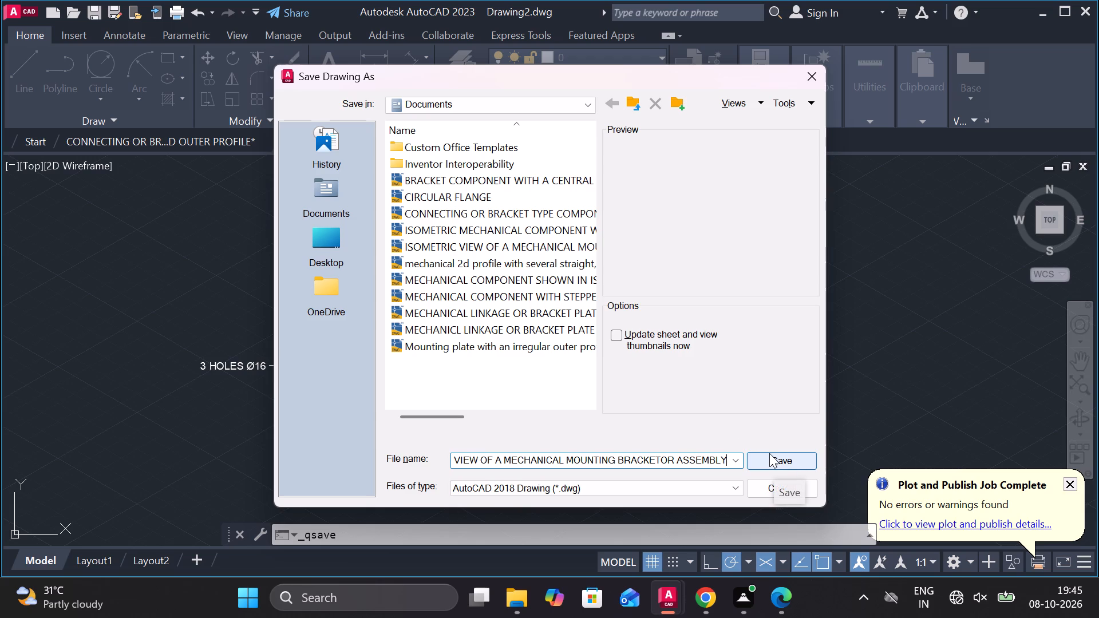
{"action": "left_click", "coordinate": [807, 456]}
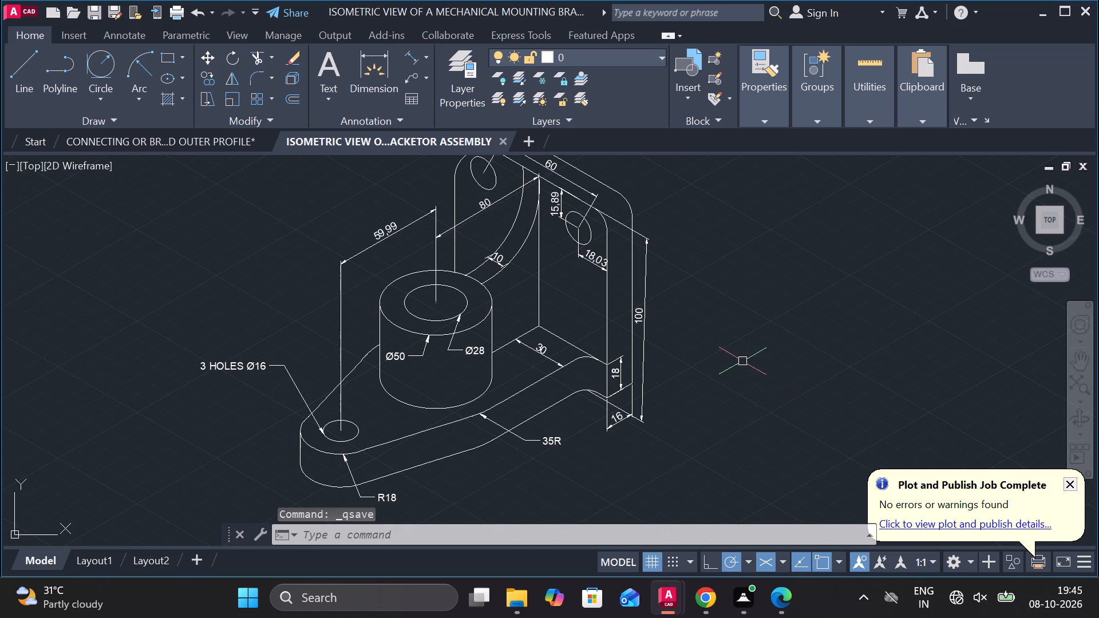
Turn off log file recording with LOGFILEOFF and save the drawing again.
{"action": "type", "text": "LOG"}
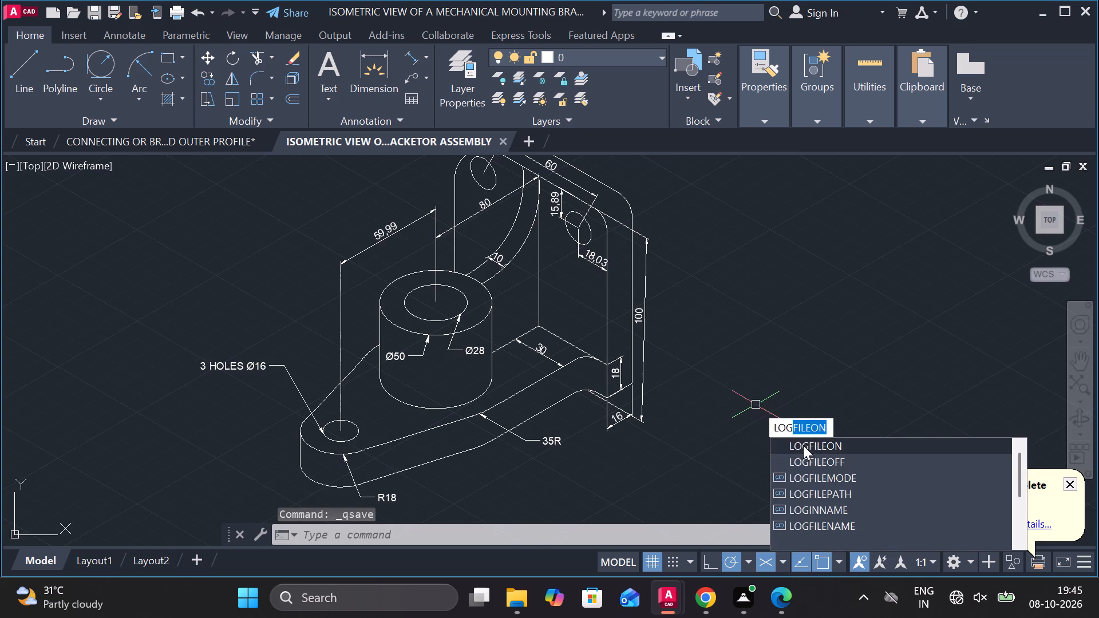
{"action": "left_click", "coordinate": [810, 456]}
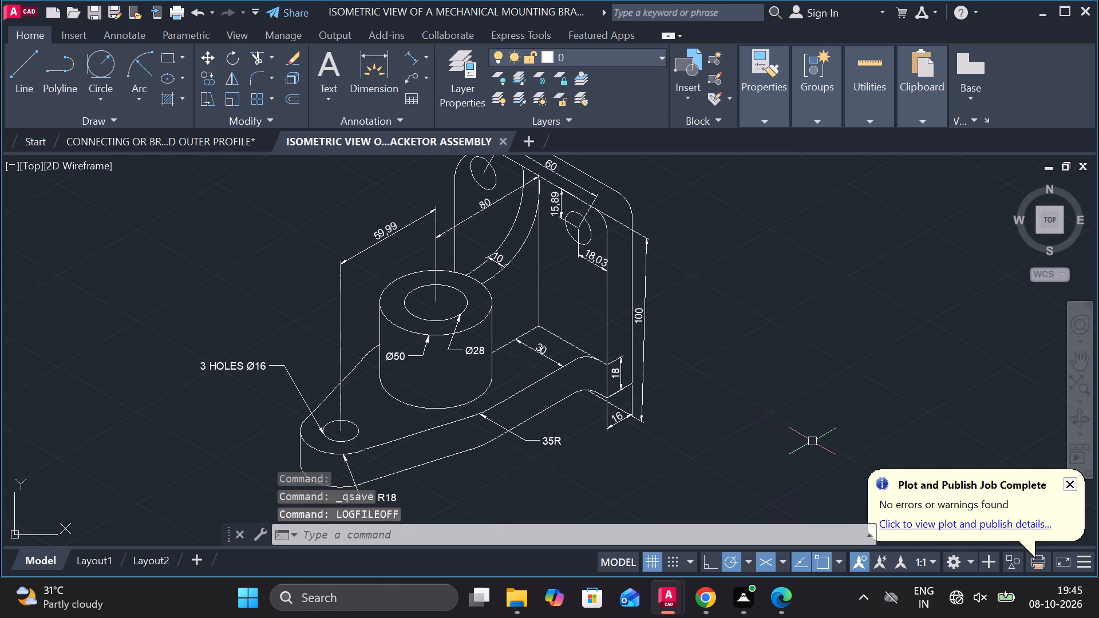
{"action": "key", "text": "ctrl+s"}
Set up a plot of the model with the DWG To PDF.pc3 plotter in landscape orientation.
{"action": "type", "text": "PLO"}
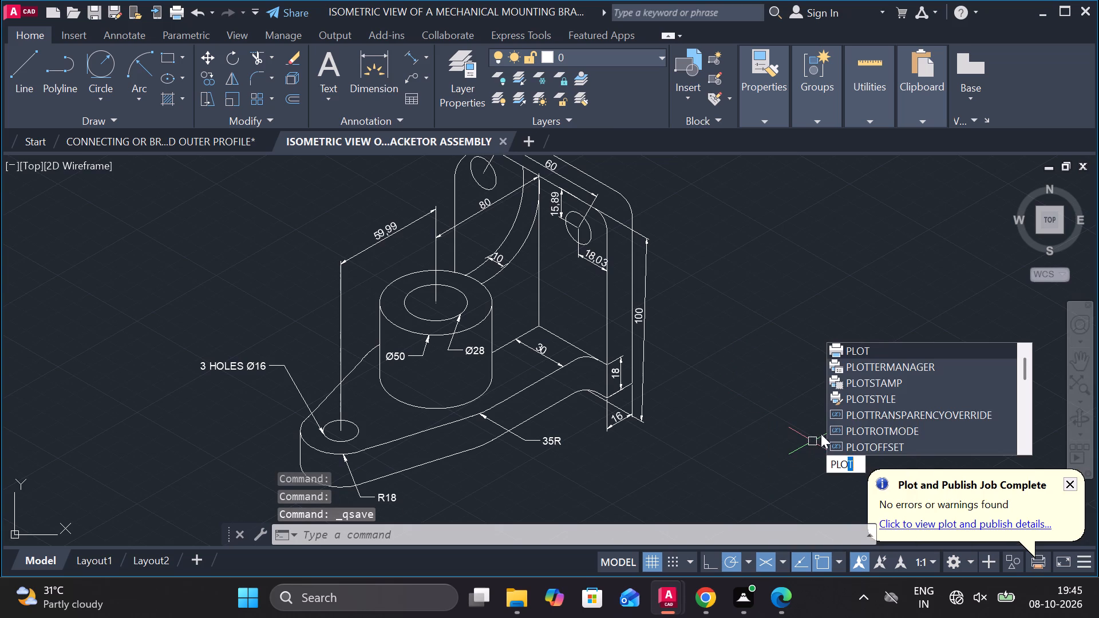
{"action": "left_click", "coordinate": [870, 354]}
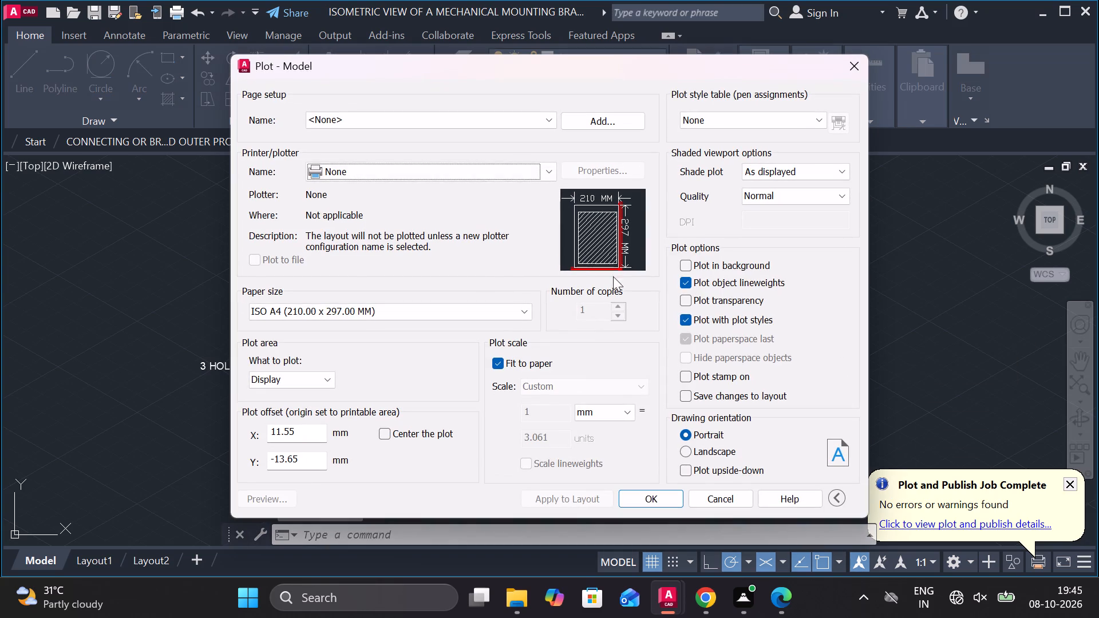
{"action": "left_click", "coordinate": [539, 177]}
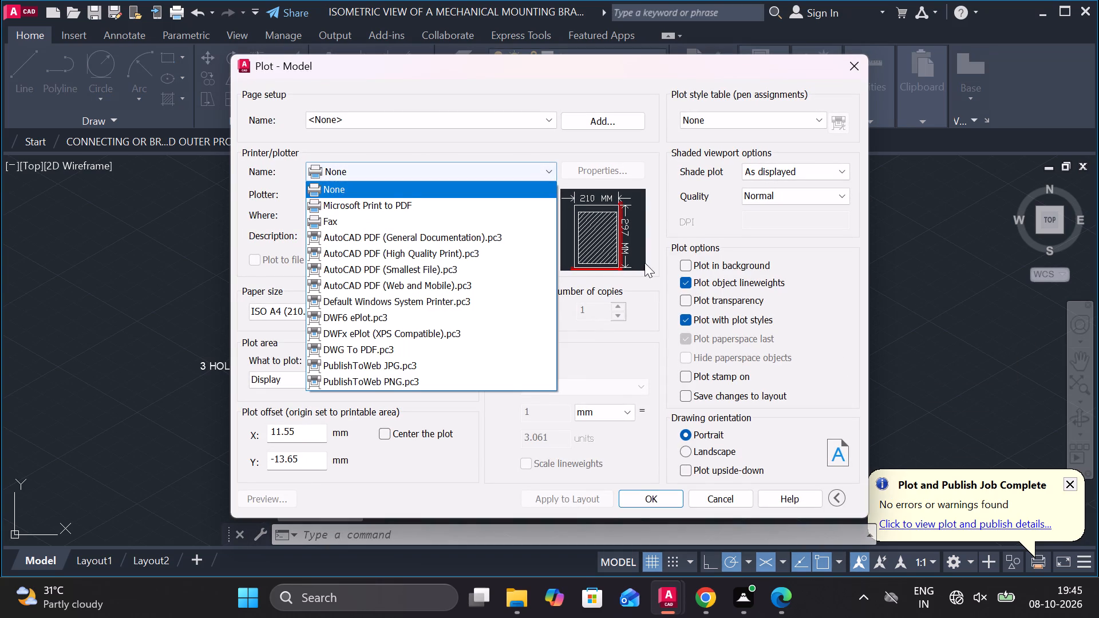
{"action": "left_click", "coordinate": [381, 350]}
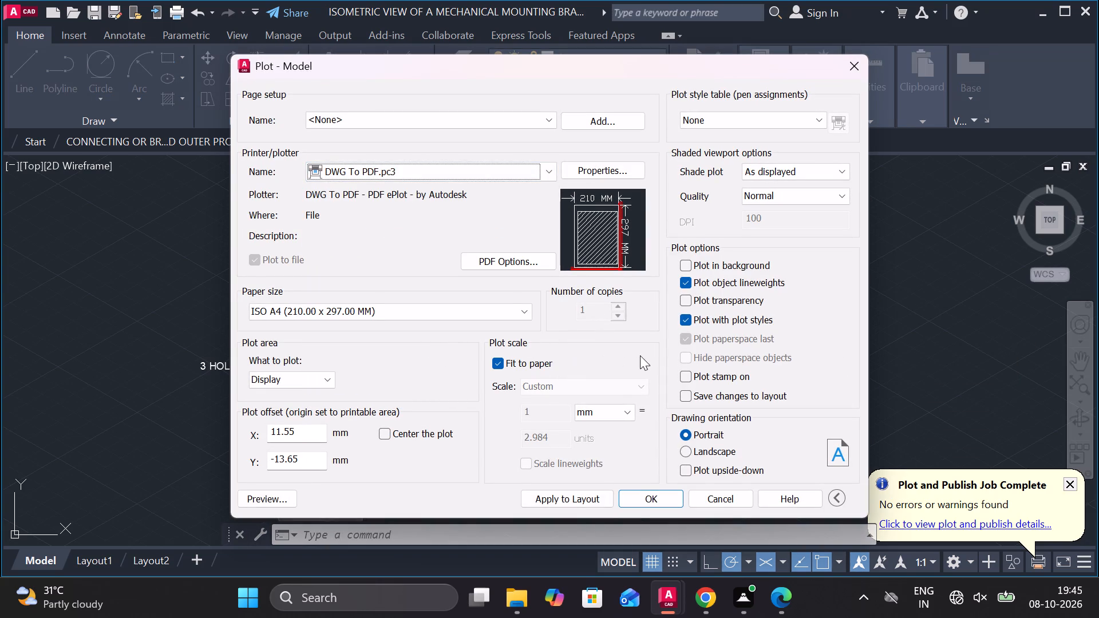
{"action": "left_click", "coordinate": [682, 450]}
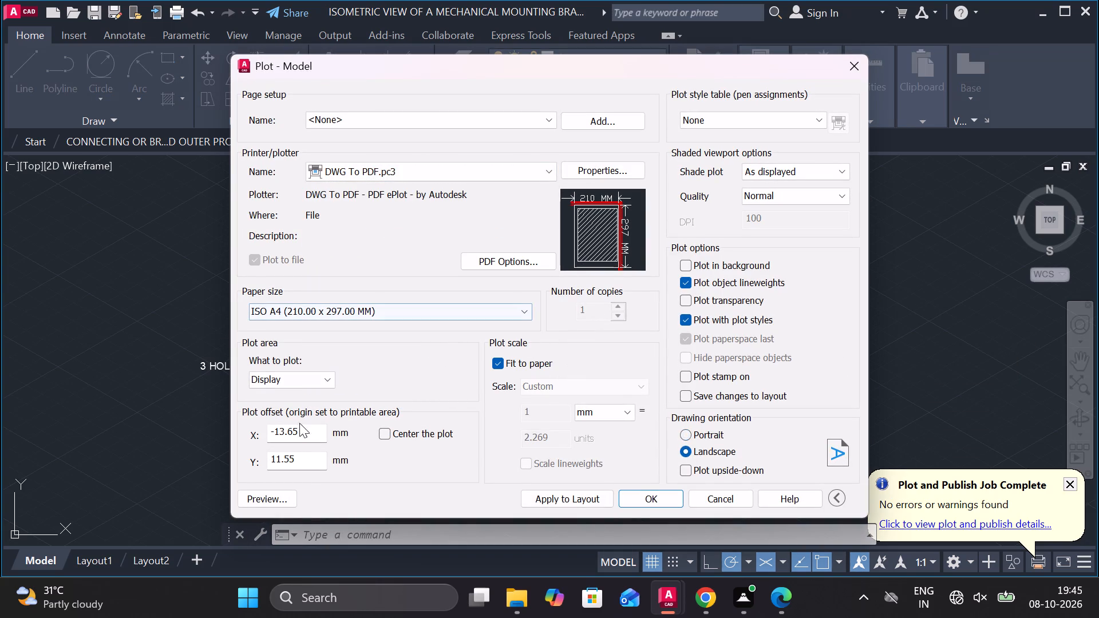
Set the plot area to a window enclosing the whole dimensioned bracket.
{"action": "left_click", "coordinate": [315, 379]}
{"action": "left_click", "coordinate": [282, 433]}
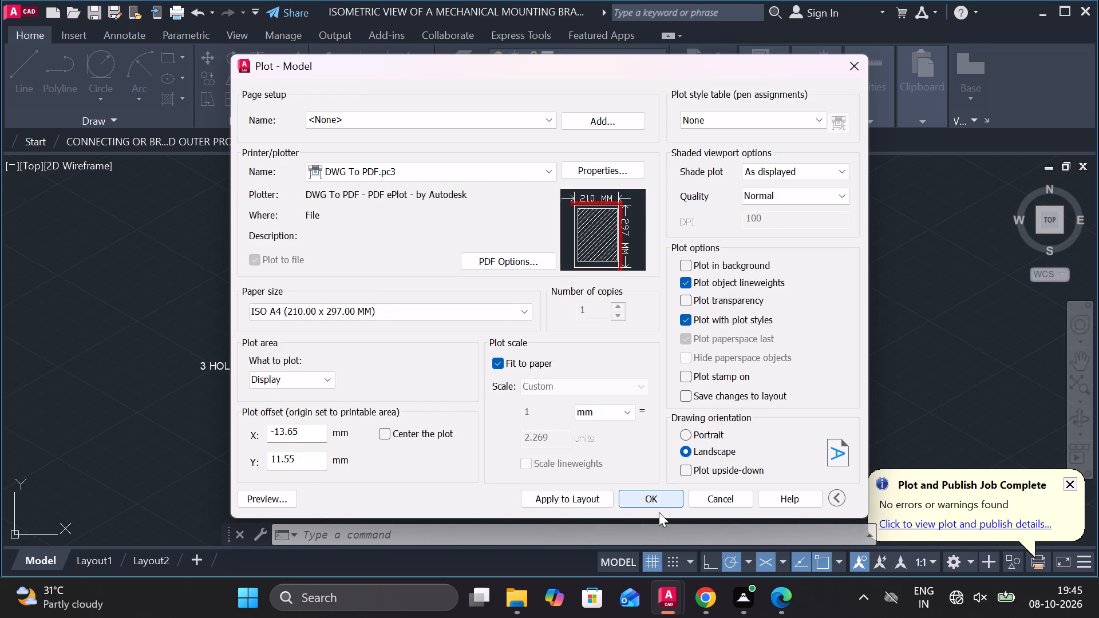
{"action": "left_click", "coordinate": [311, 373]}
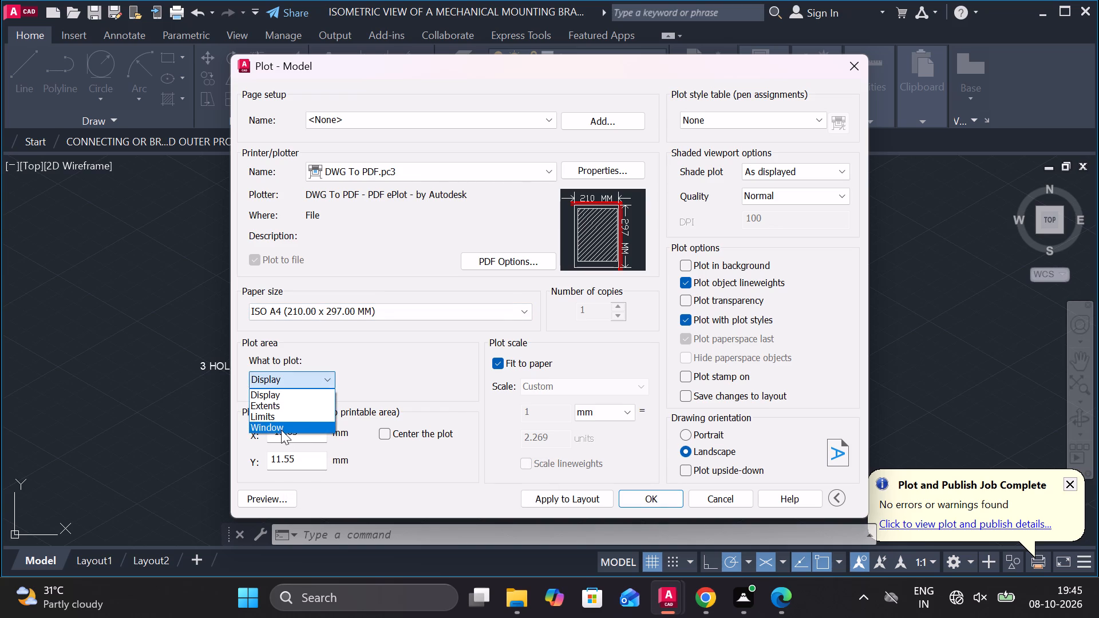
{"action": "left_click", "coordinate": [281, 430]}
{"action": "scroll", "coordinate": [485, 418], "scroll_direction": "down", "scroll_amount": 1}
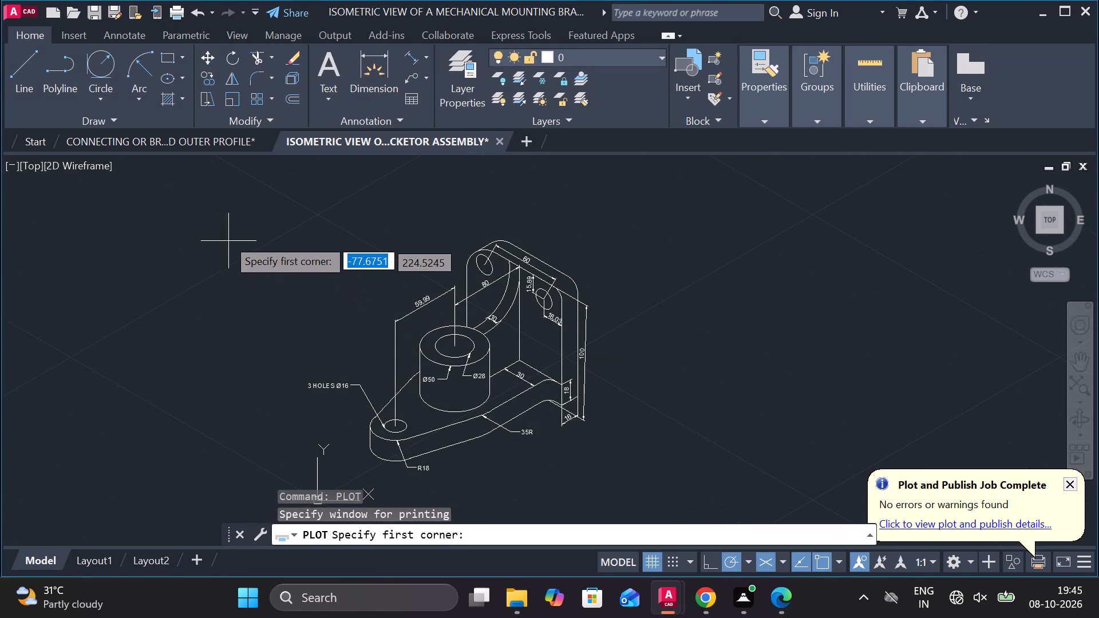
{"action": "left_click", "coordinate": [221, 213]}
{"action": "middle_click_drag", "start_coordinate": [667, 506], "coordinate": [655, 505]}
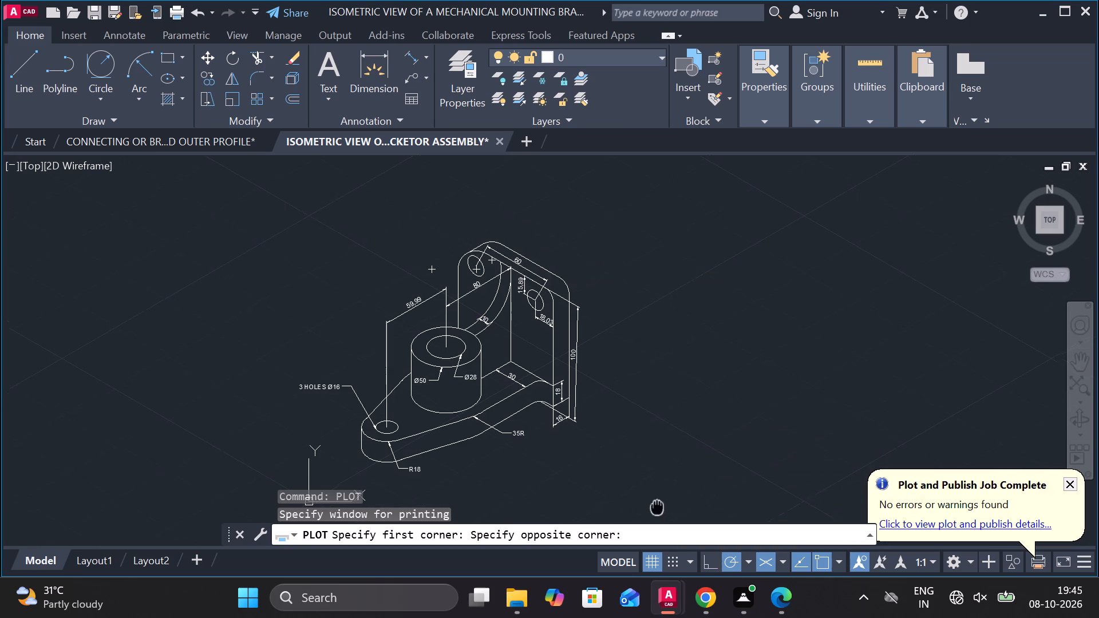
{"action": "middle_click_drag", "start_coordinate": [655, 505], "coordinate": [635, 449]}
{"action": "left_click", "coordinate": [662, 478]}
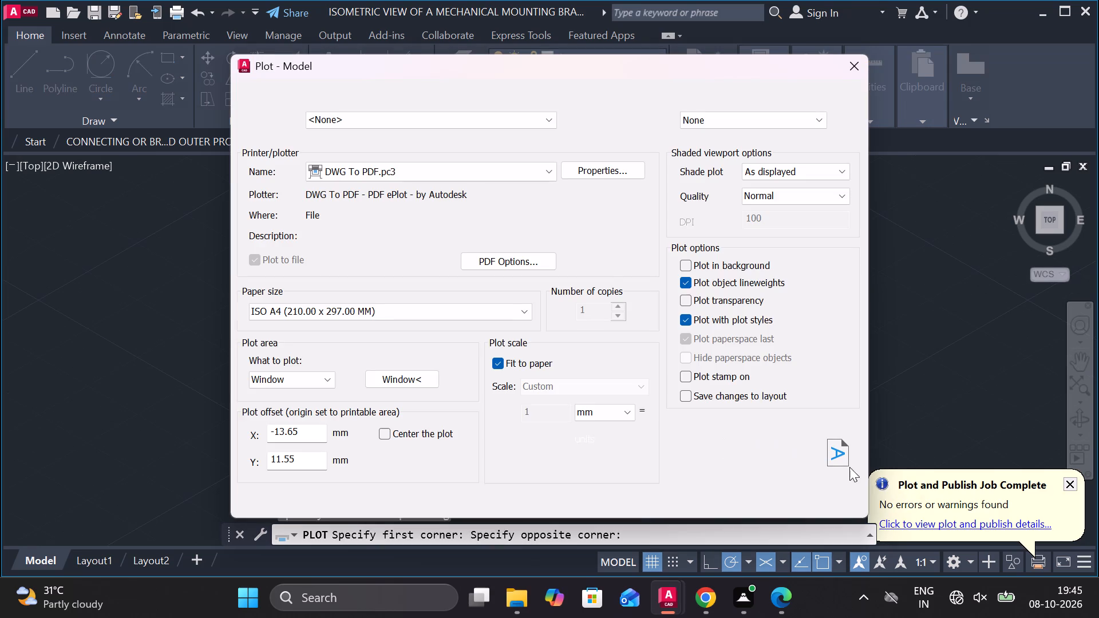
Plot the bracket to a PDF in Documents under the suggested file name and check the plotted sheet.
{"action": "left_click", "coordinate": [649, 500]}
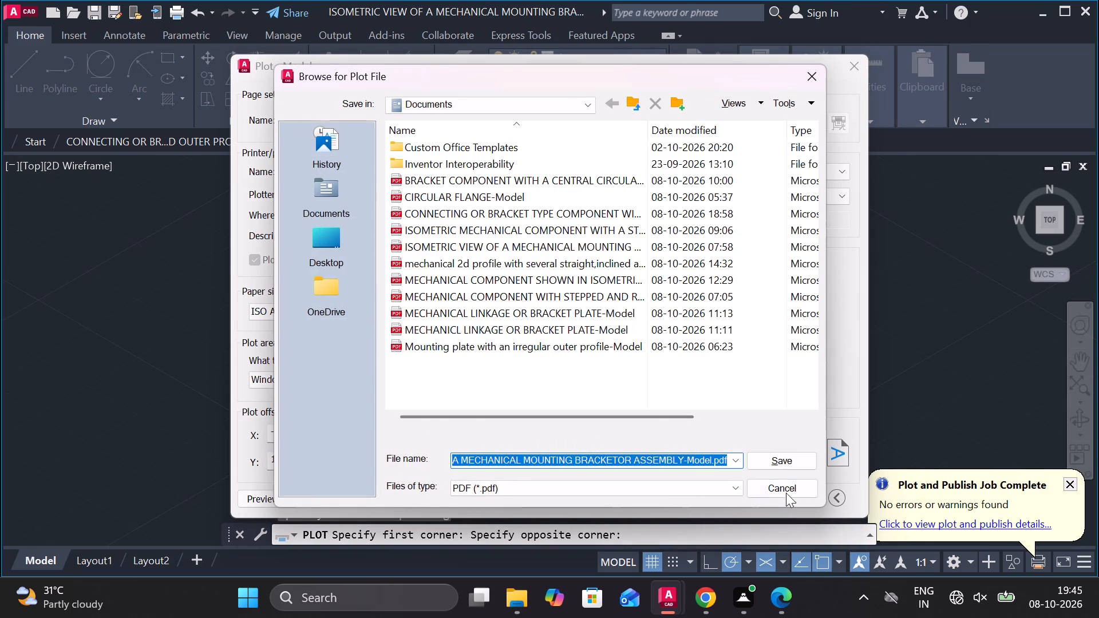
{"action": "left_click", "coordinate": [768, 465]}
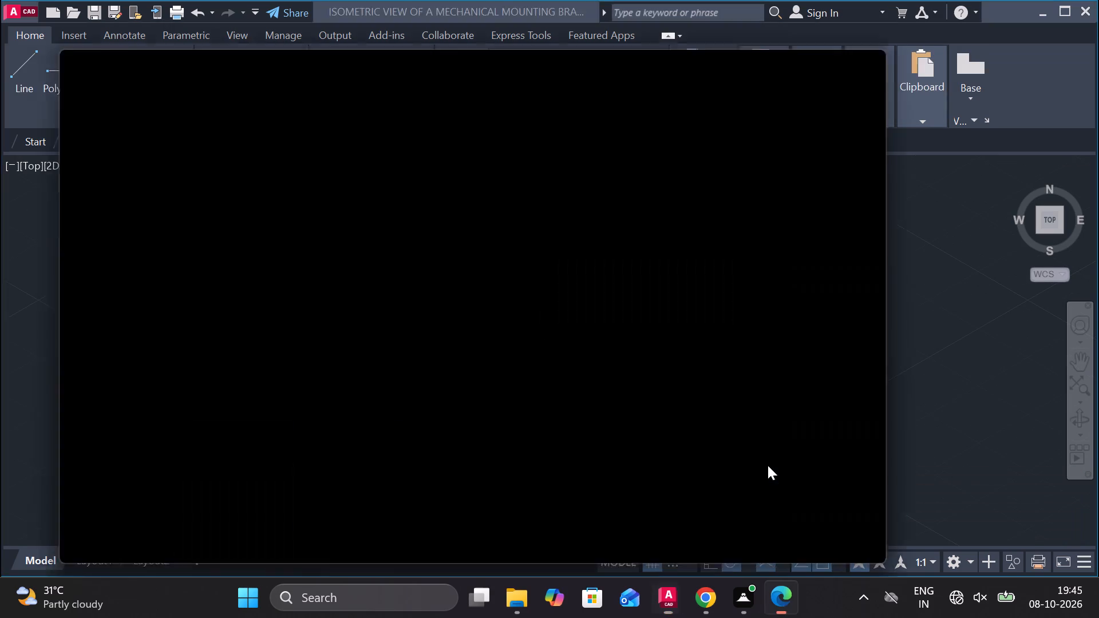
{"action": "scroll", "coordinate": [720, 461], "scroll_direction": "down", "scroll_amount": 2}
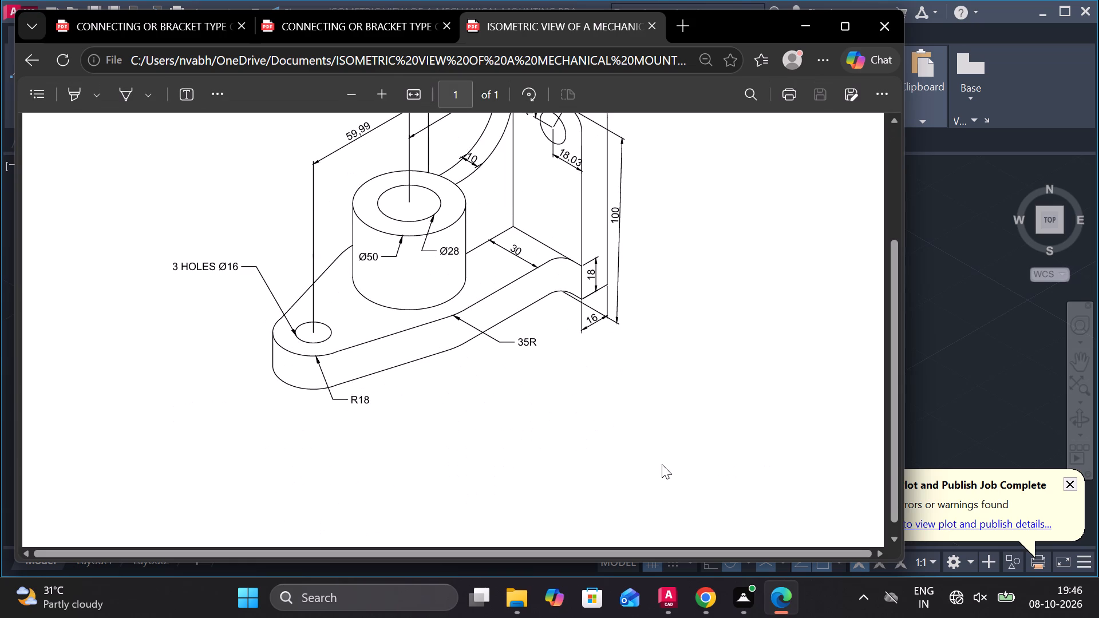
{"action": "scroll", "coordinate": [643, 430], "scroll_direction": "up", "scroll_amount": 1}
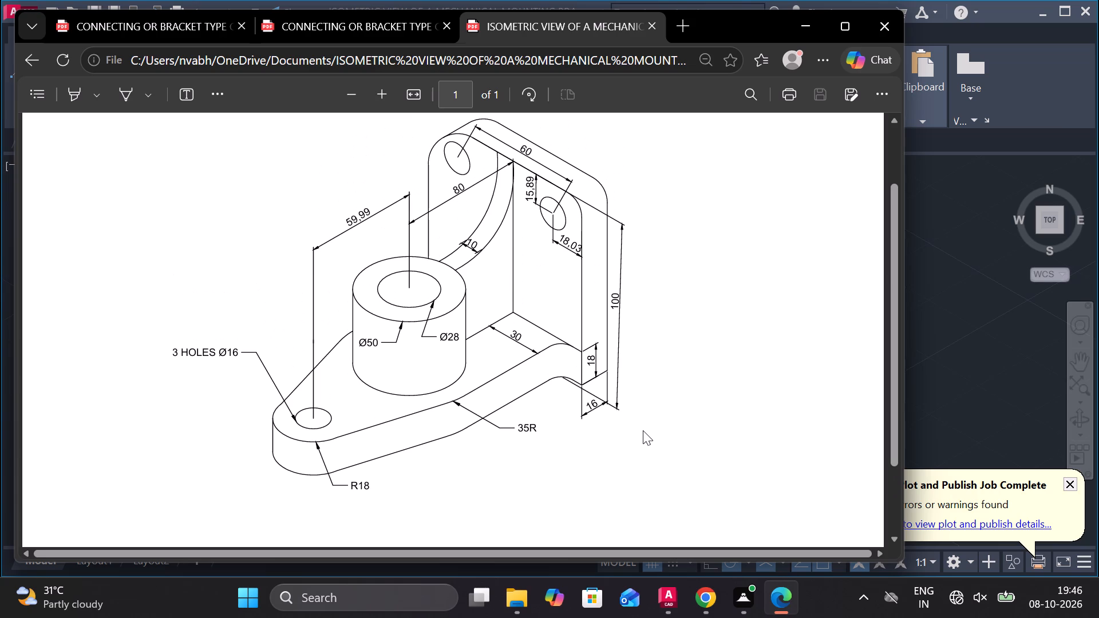
Return to the AutoCAD drawing and replace the 18,03 dimension text between the upper hole and the plate's side edge with 18.
{"action": "left_click", "coordinate": [944, 316]}
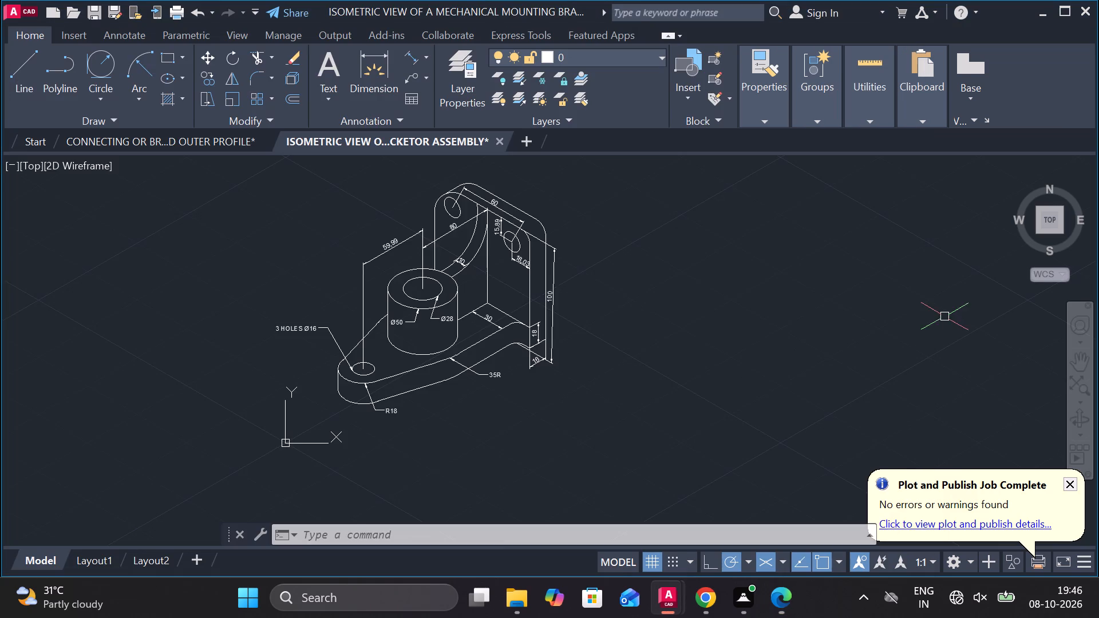
{"action": "scroll", "coordinate": [536, 297], "scroll_direction": "up", "scroll_amount": 3}
{"action": "middle_click_drag", "start_coordinate": [524, 301], "coordinate": [564, 425]}
{"action": "double_click", "coordinate": [505, 269]}
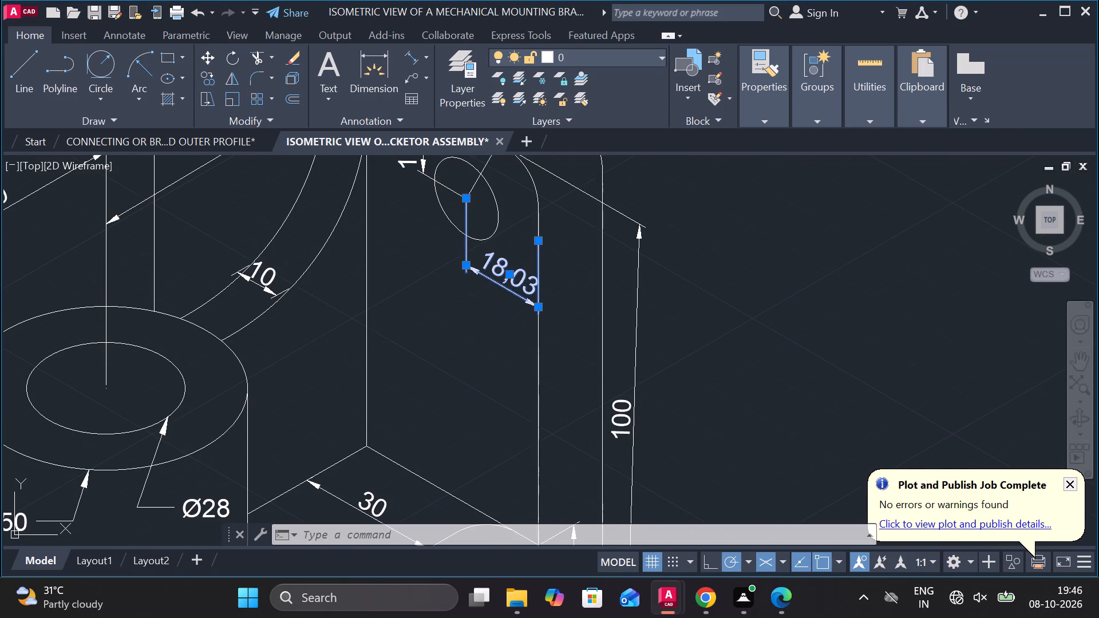
{"action": "key", "text": "1"}
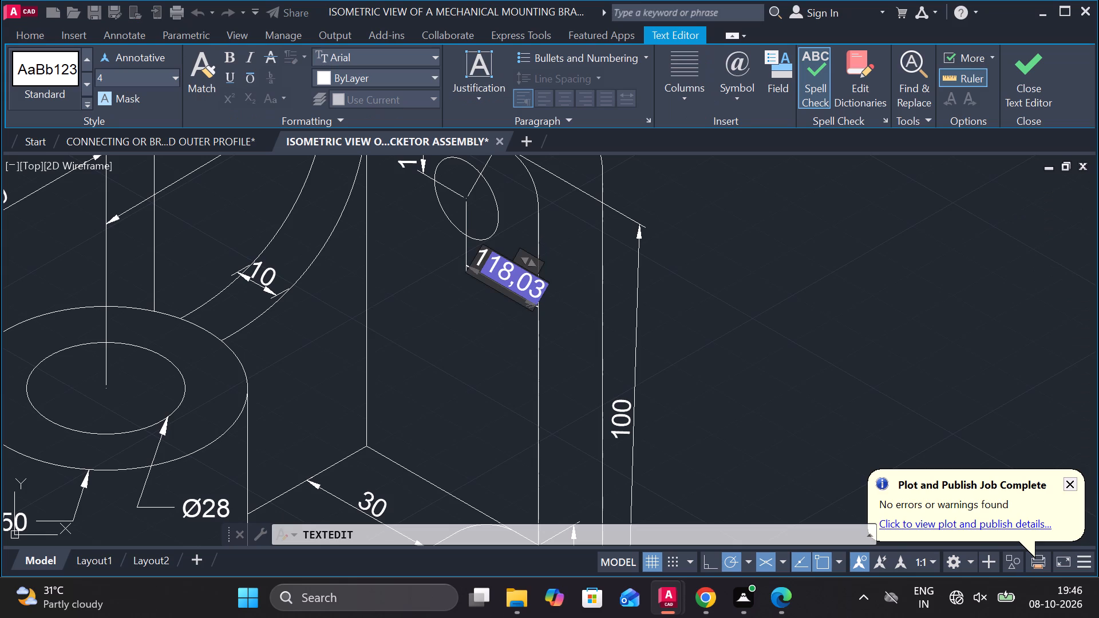
{"action": "key", "text": "BackSpace"}
{"action": "key", "text": "BackSpace"}
{"action": "key", "text": "BackSpace"}
{"action": "key", "text": "Right"}
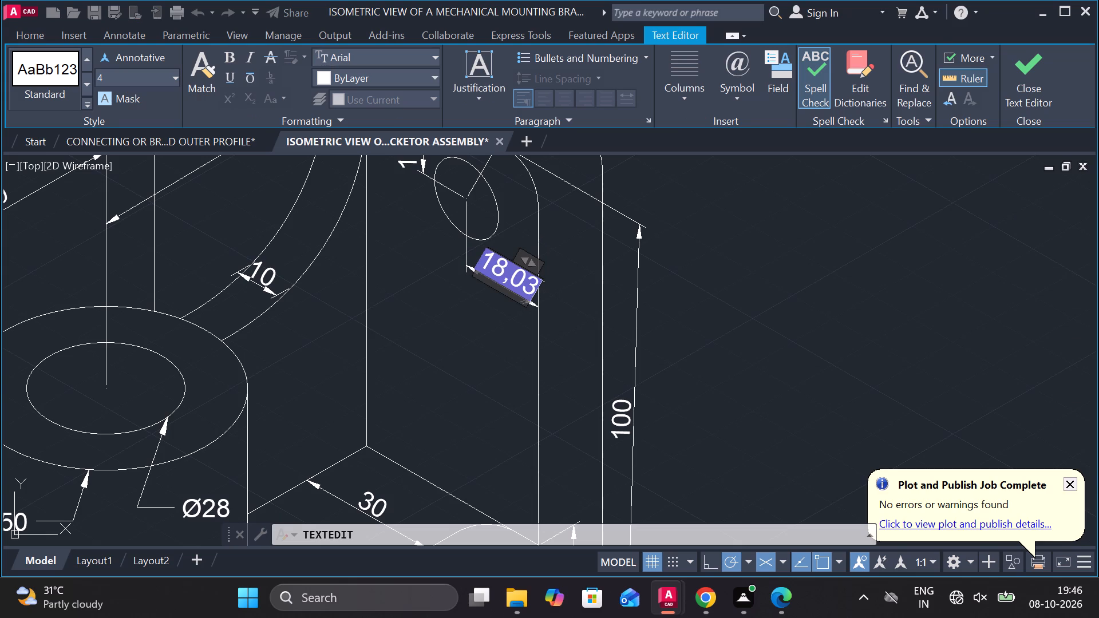
{"action": "key", "text": "BackSpace"}
{"action": "key", "text": "1"}
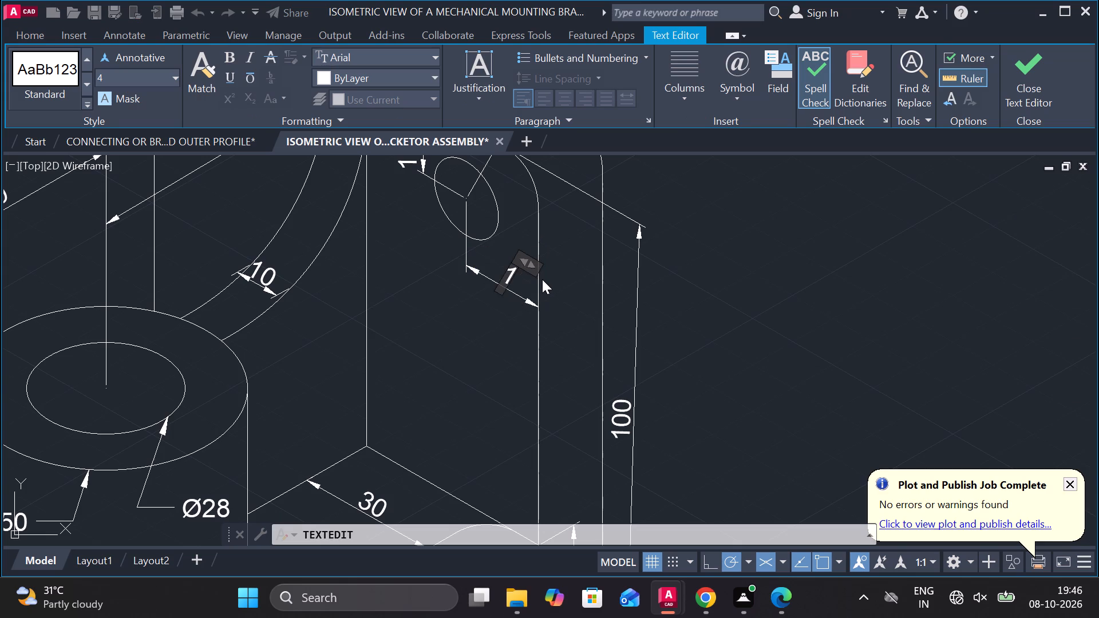
{"action": "key", "text": "8"}
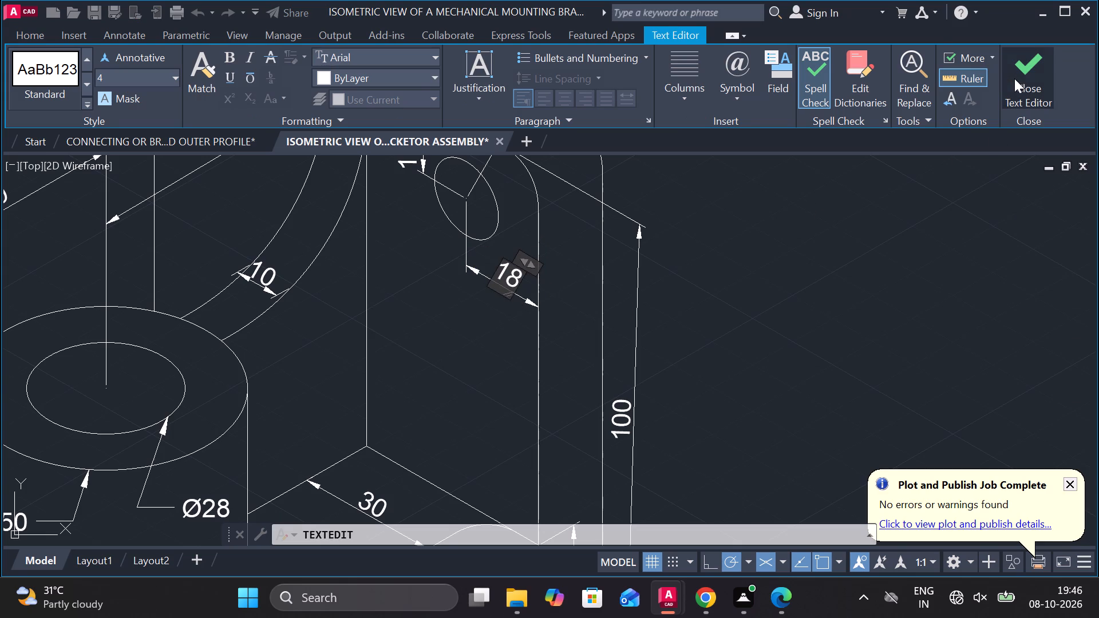
{"action": "left_click", "coordinate": [1014, 78]}
Replace the vertical dimension text between the same hole's centre and the plate's top edge with 15.
{"action": "middle_click_drag", "start_coordinate": [742, 267], "coordinate": [776, 526]}
{"action": "double_click", "coordinate": [450, 397]}
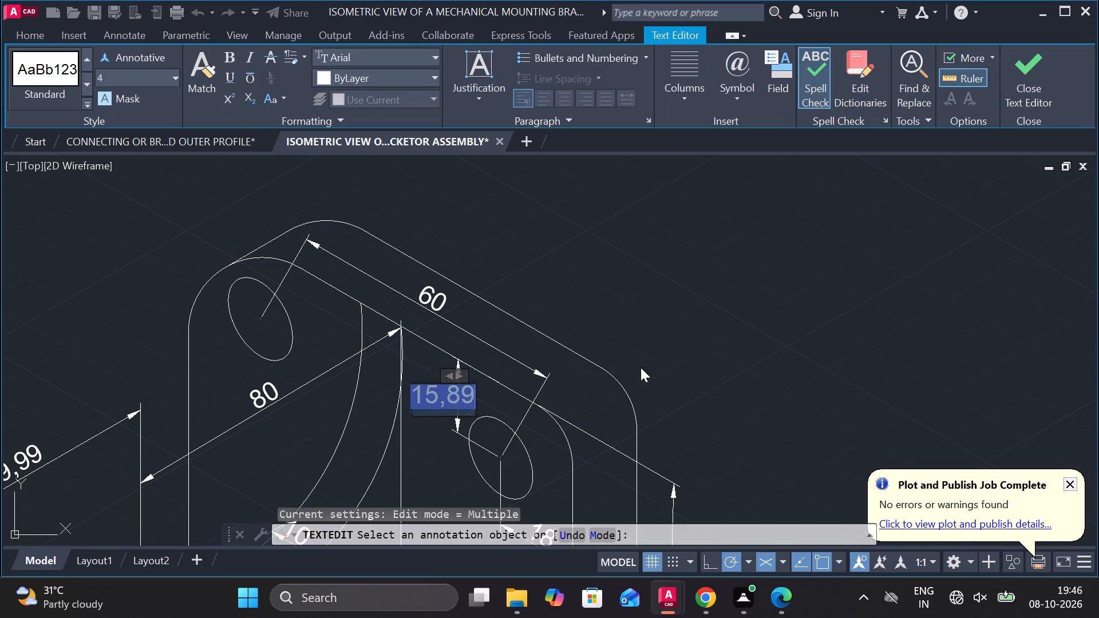
{"action": "key", "text": "1"}
{"action": "key", "text": "5"}
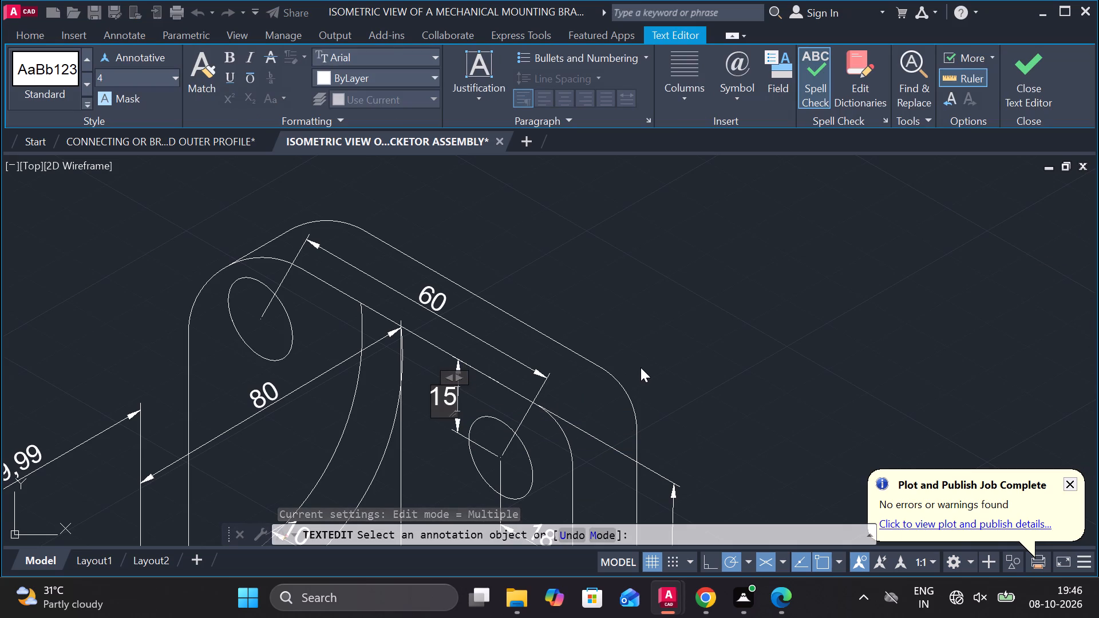
{"action": "left_click", "coordinate": [1011, 73]}
Save the drawing with the corrected dimension texts.
{"action": "scroll", "coordinate": [884, 247], "scroll_direction": "down", "scroll_amount": 1}
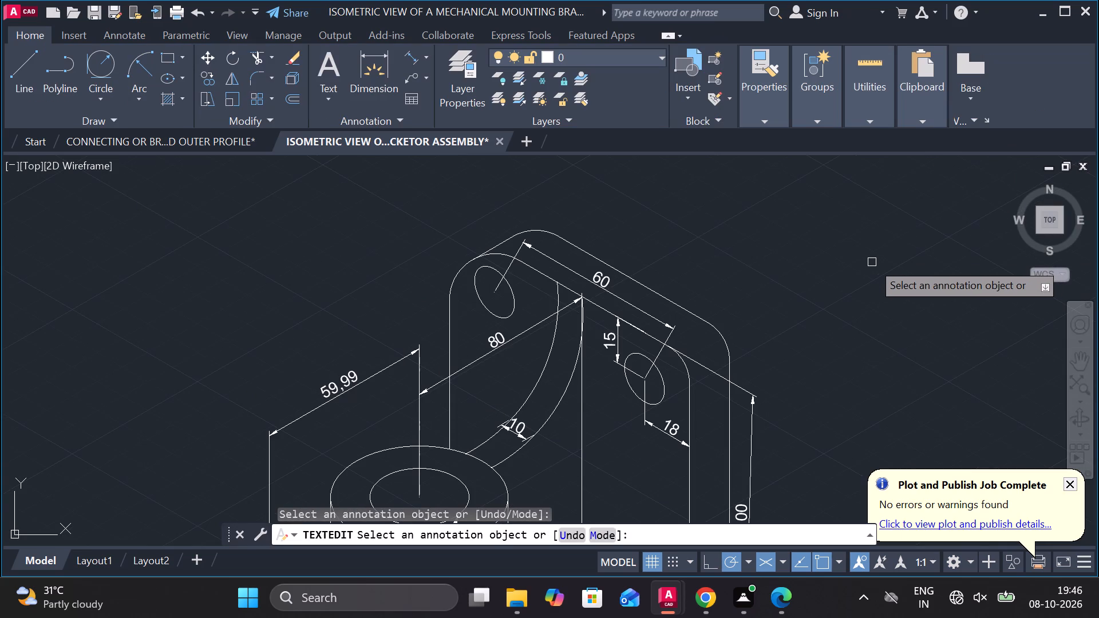
{"action": "key", "text": "ctrl+s"}
Start the PLOT command for the model.
{"action": "middle_click_drag", "start_coordinate": [793, 261], "coordinate": [480, 197]}
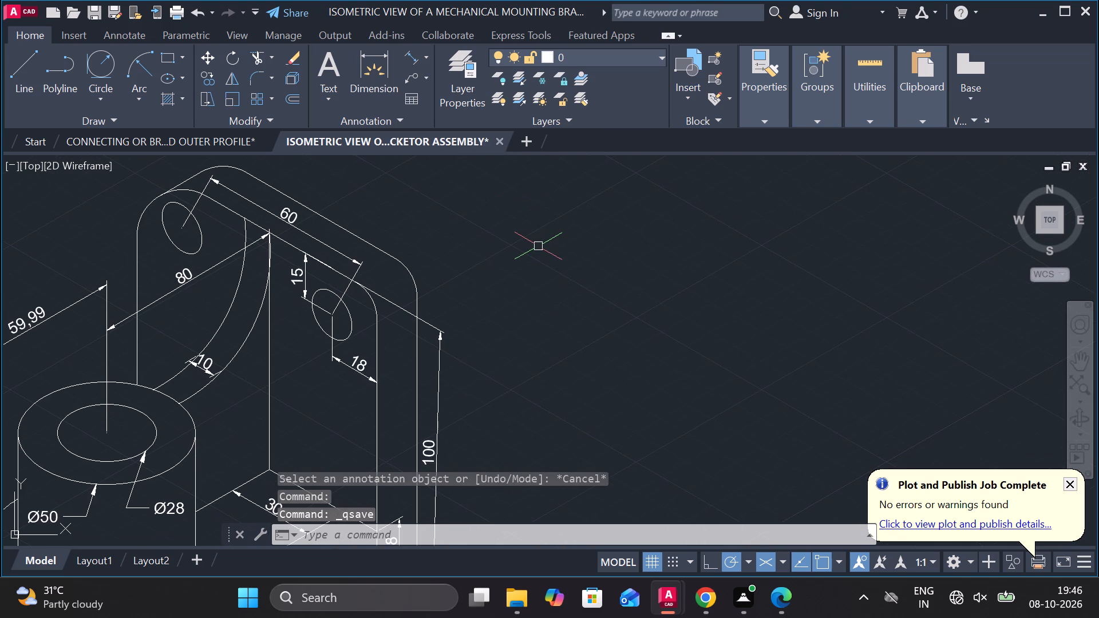
{"action": "type", "text": "PLOT"}
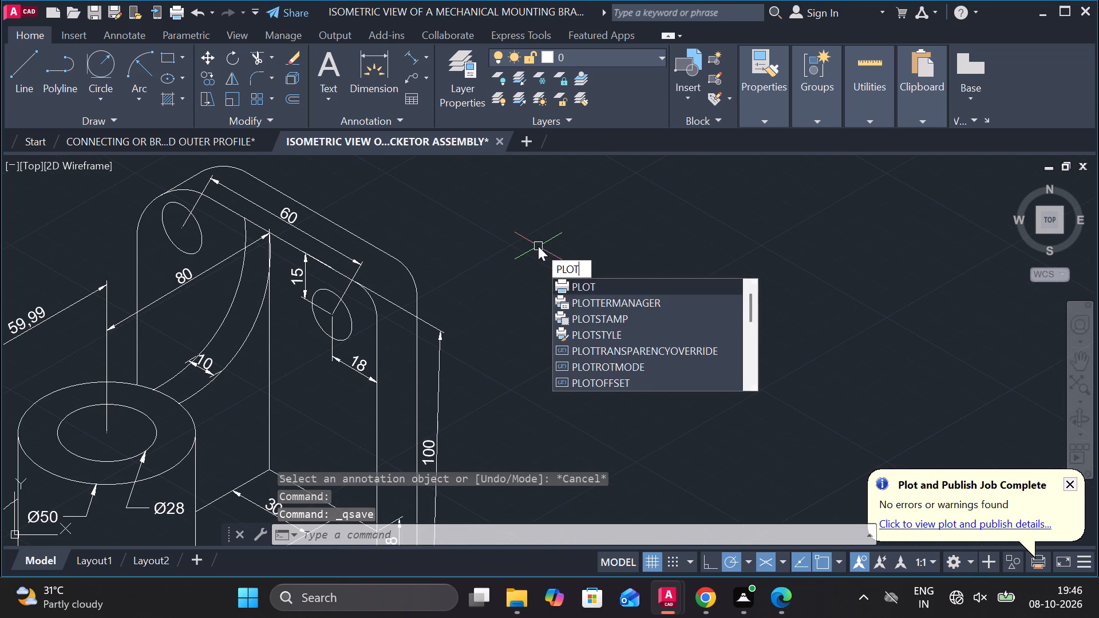
{"action": "left_click", "coordinate": [578, 285]}
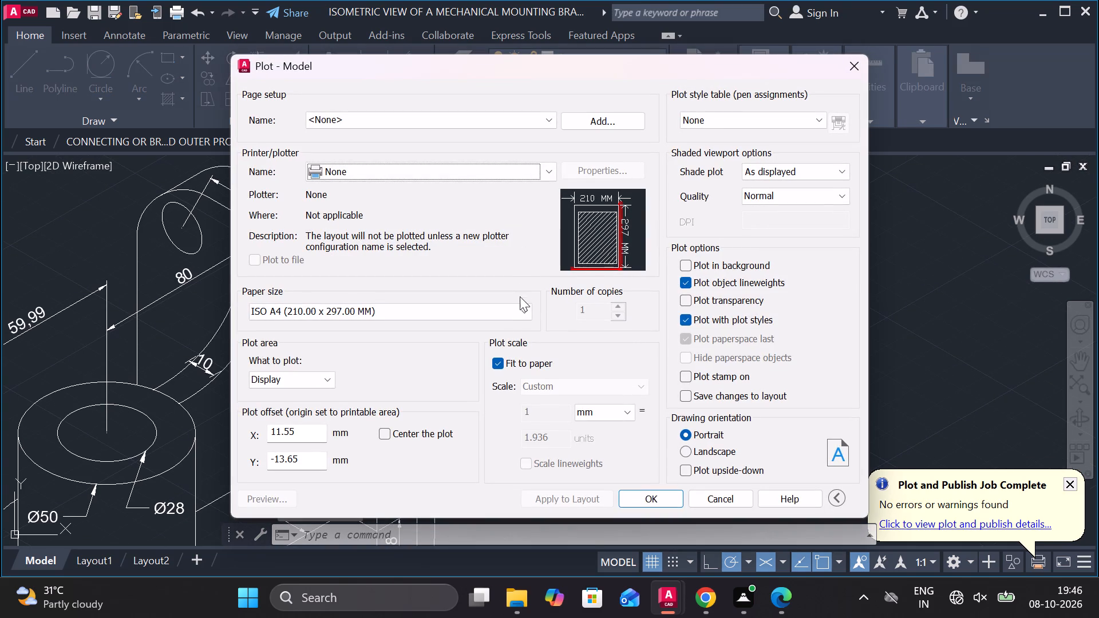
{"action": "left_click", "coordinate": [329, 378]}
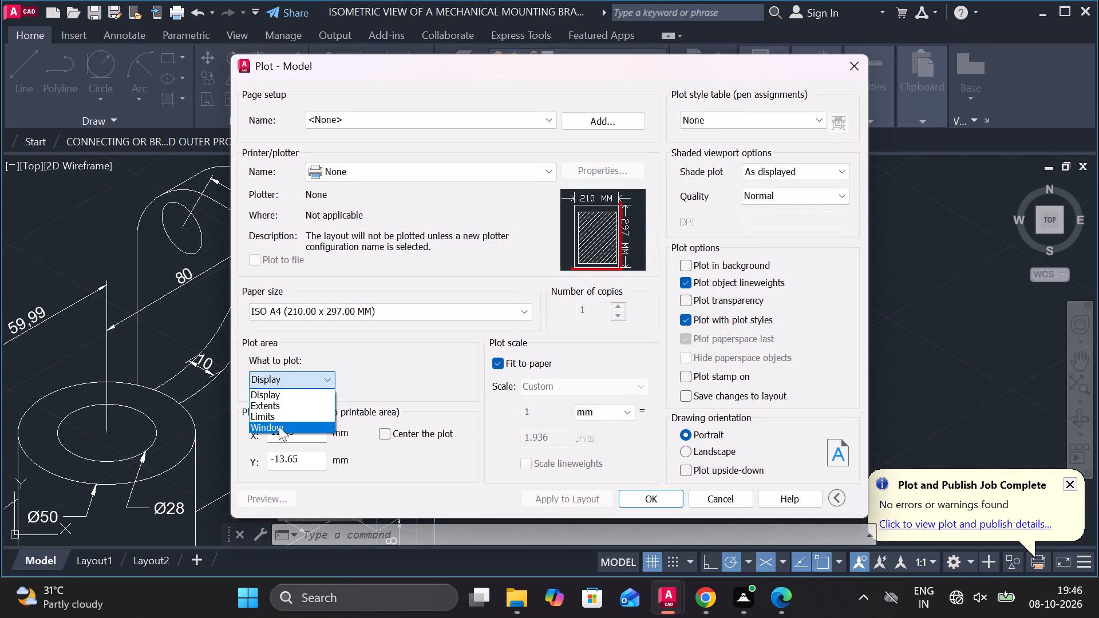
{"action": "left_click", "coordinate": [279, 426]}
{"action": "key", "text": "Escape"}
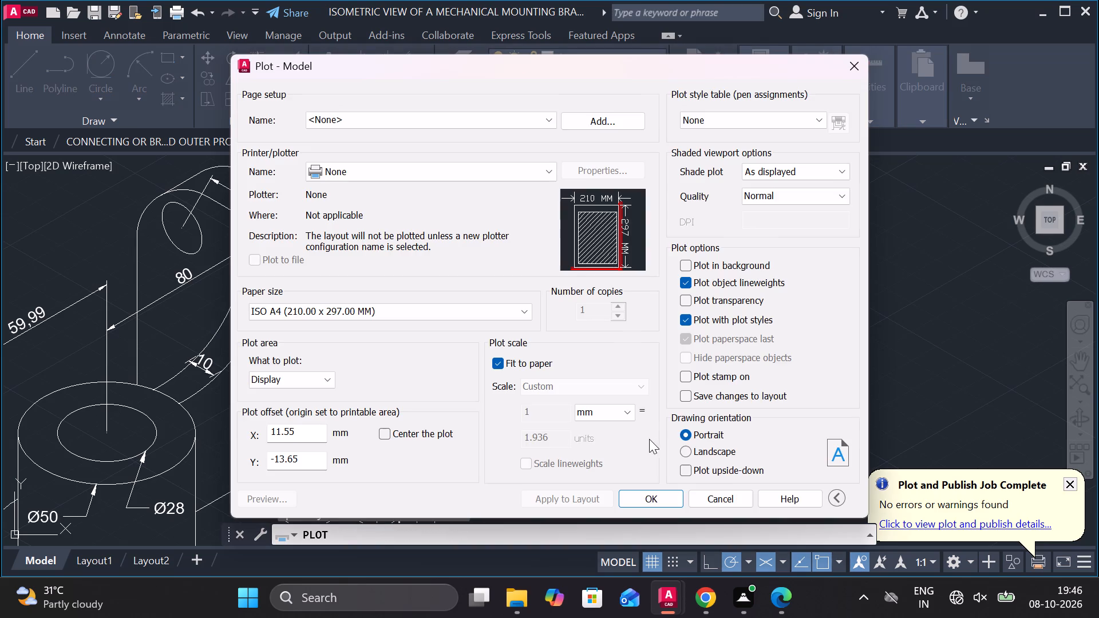
Set the plot to landscape orientation with the DWG To PDF.pc3 plotter.
{"action": "left_click", "coordinate": [691, 448]}
{"action": "left_click", "coordinate": [504, 176]}
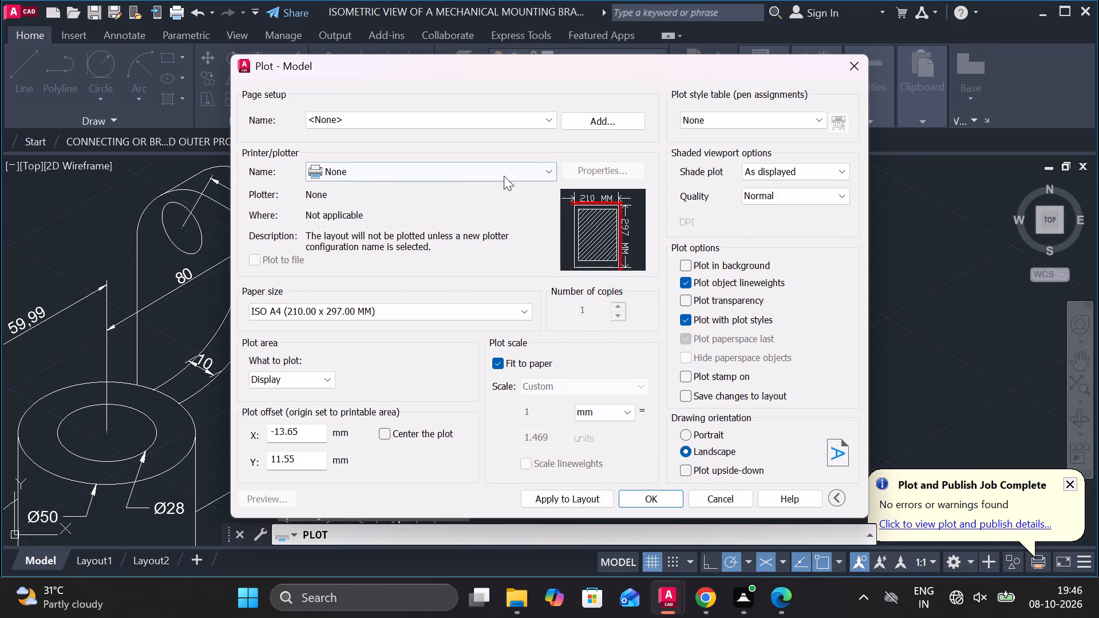
{"action": "left_click", "coordinate": [394, 352]}
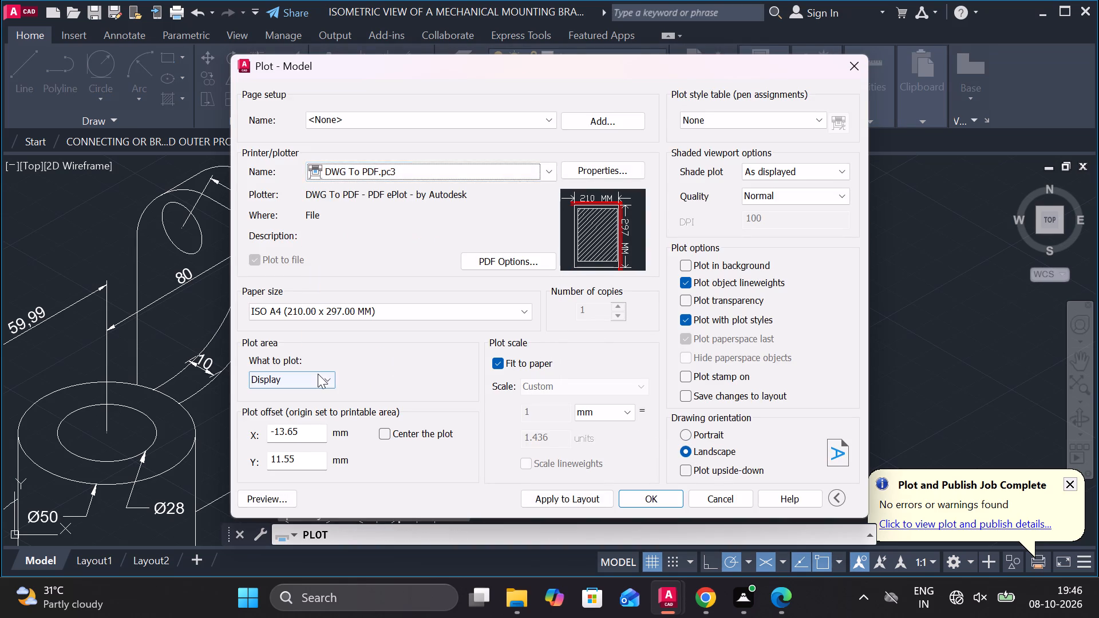
Set the plot area to a window enclosing the whole dimensioned bracket.
{"action": "left_click", "coordinate": [318, 375]}
{"action": "left_click", "coordinate": [292, 422]}
{"action": "scroll", "coordinate": [297, 406], "scroll_direction": "down", "scroll_amount": 3}
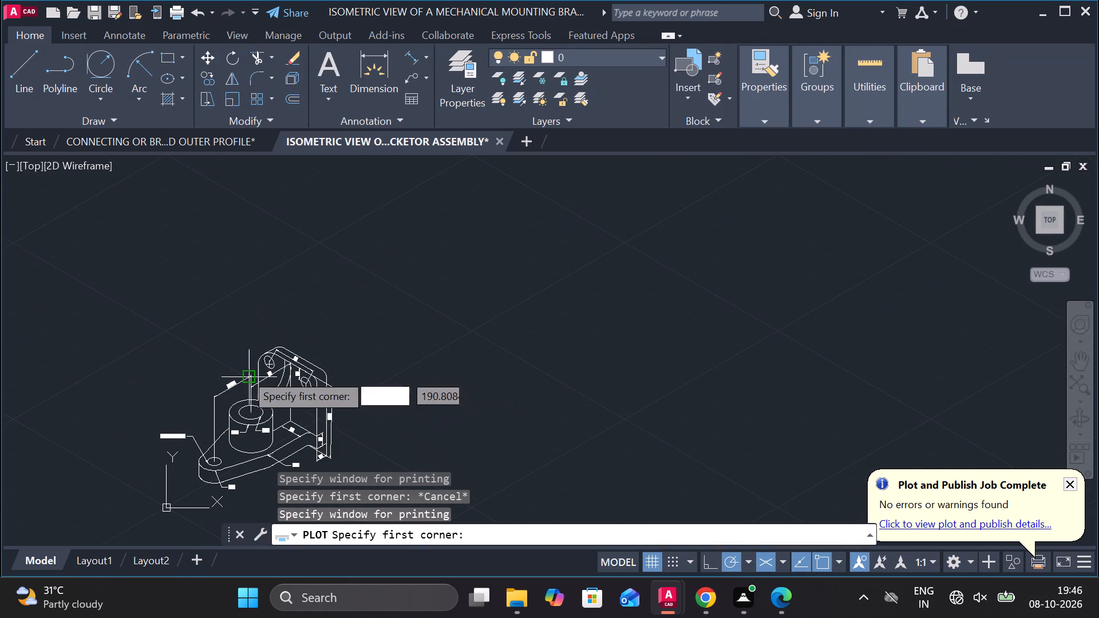
{"action": "middle_click_drag", "start_coordinate": [221, 365], "coordinate": [310, 267]}
{"action": "left_click_drag", "start_coordinate": [193, 201], "coordinate": [233, 224]}
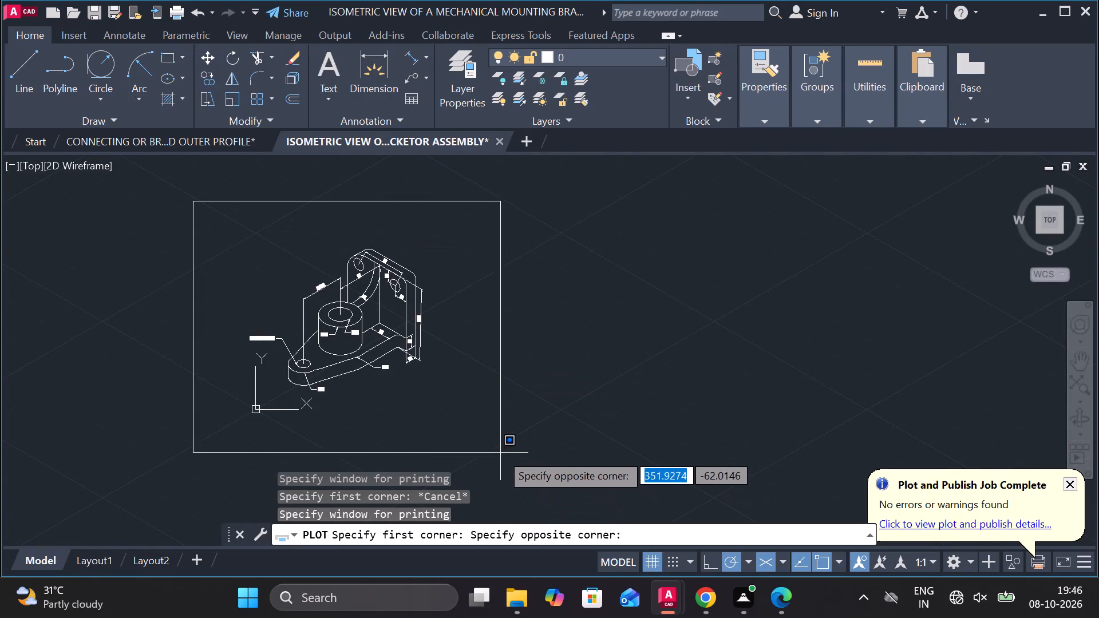
{"action": "left_click", "coordinate": [482, 438]}
Plot the bracket to a PDF in Documents under the suggested file name.
{"action": "left_click", "coordinate": [669, 493]}
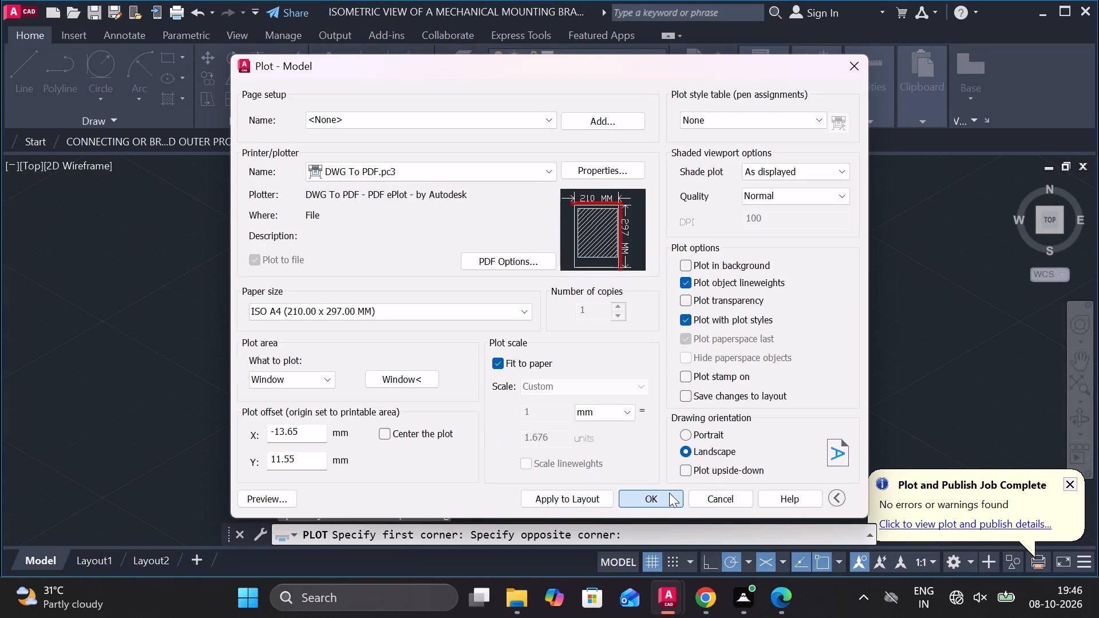
{"action": "left_click", "coordinate": [790, 466]}
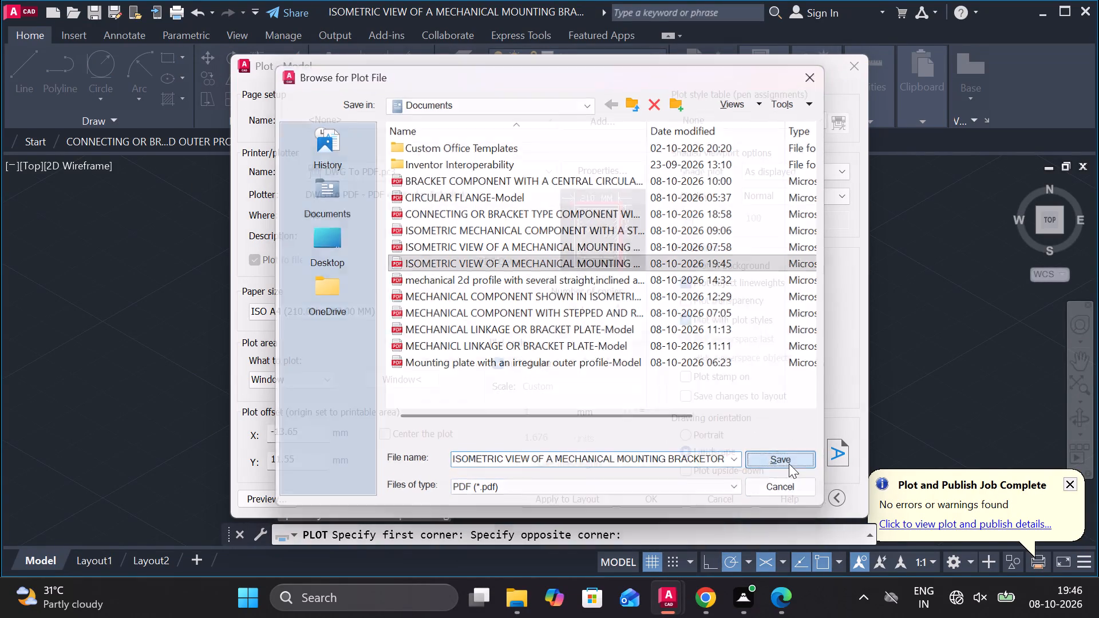
{"action": "left_click", "coordinate": [605, 333]}
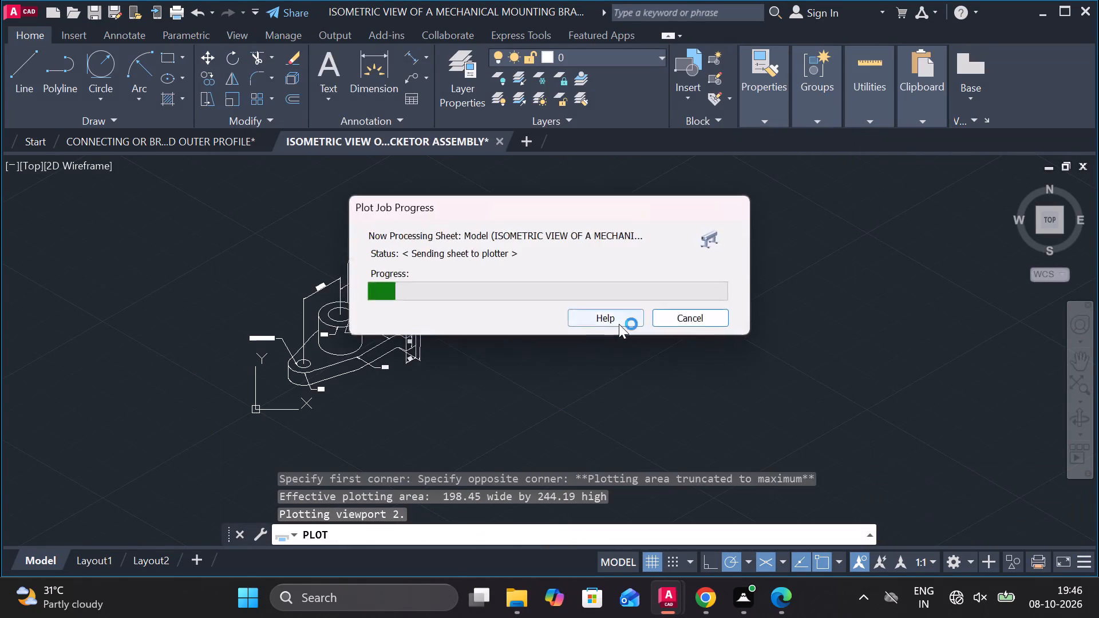